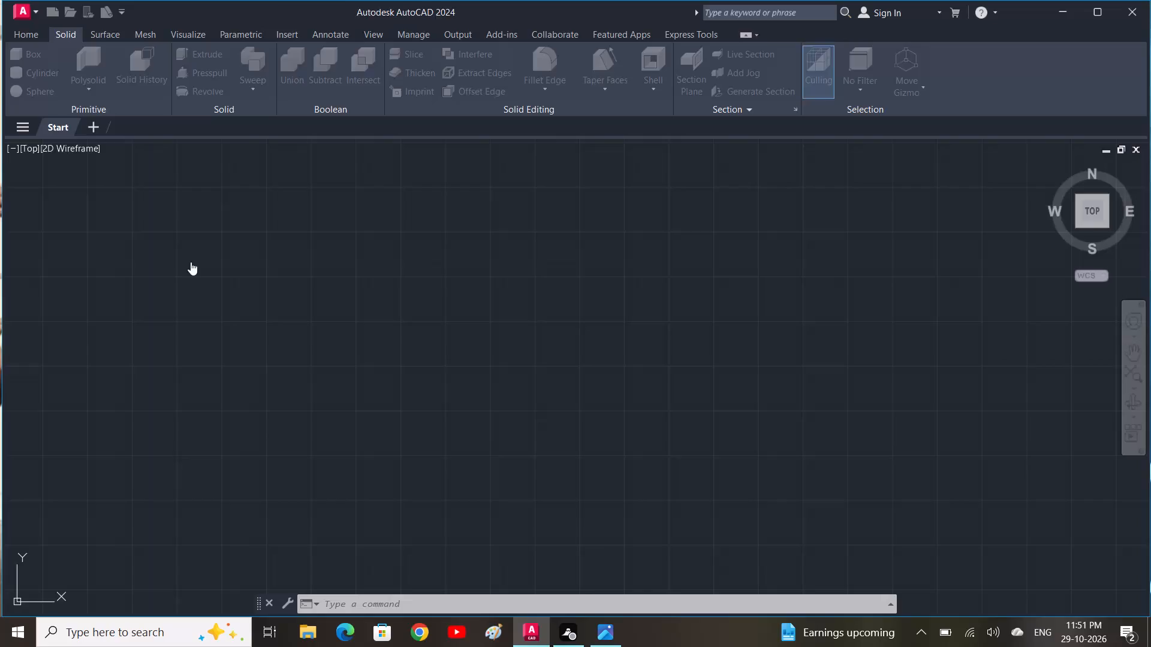
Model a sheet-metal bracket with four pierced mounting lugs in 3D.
Switch the viewport from the Top view to the Front view.
left_click(25, 147)
left_click(26, 149)
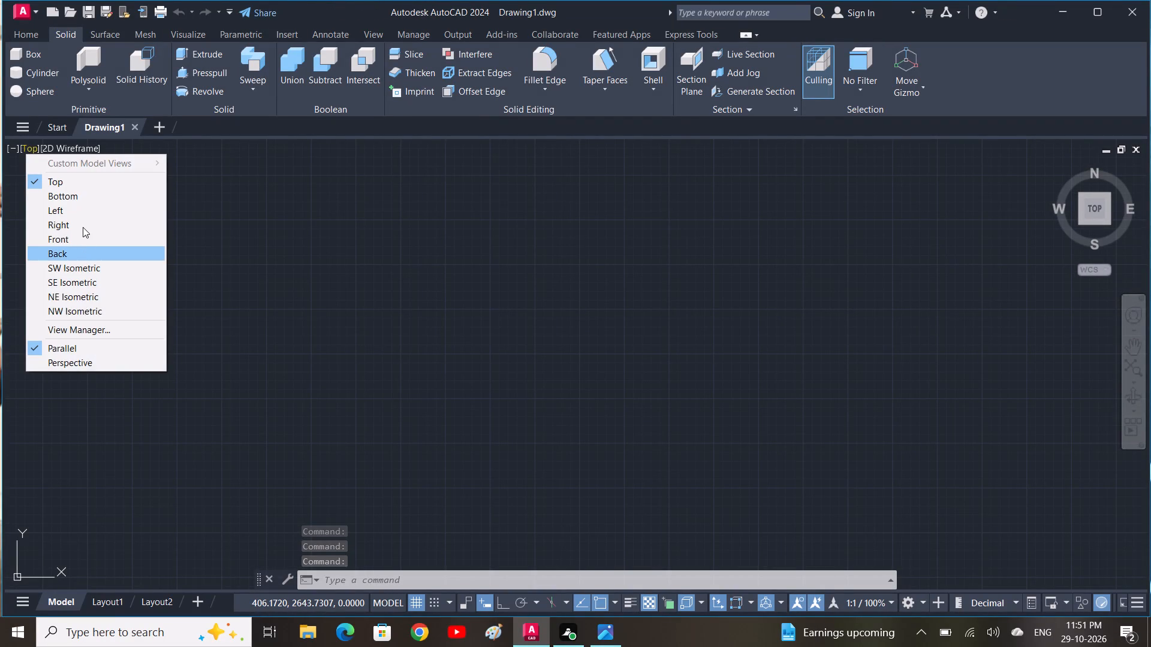
left_click(83, 234)
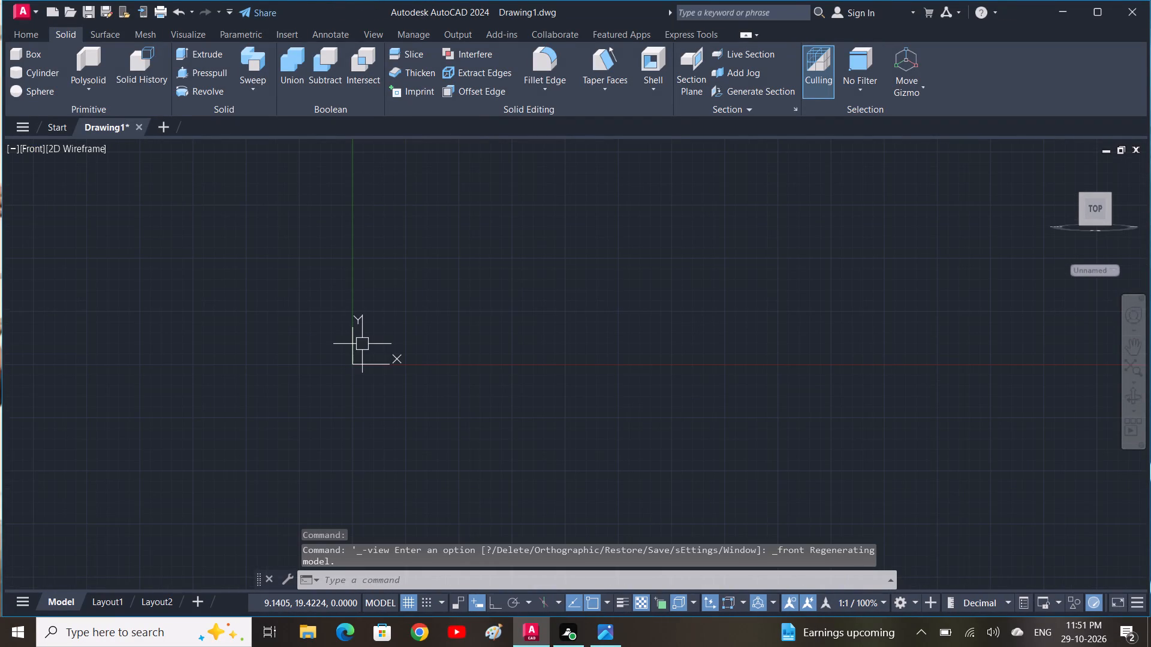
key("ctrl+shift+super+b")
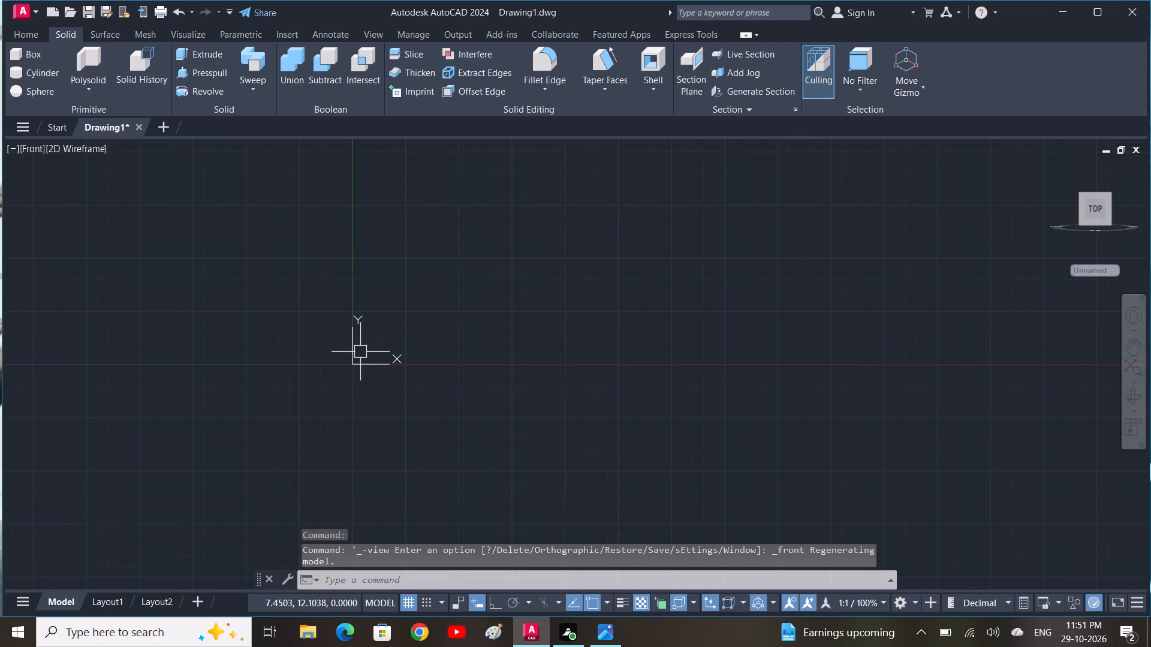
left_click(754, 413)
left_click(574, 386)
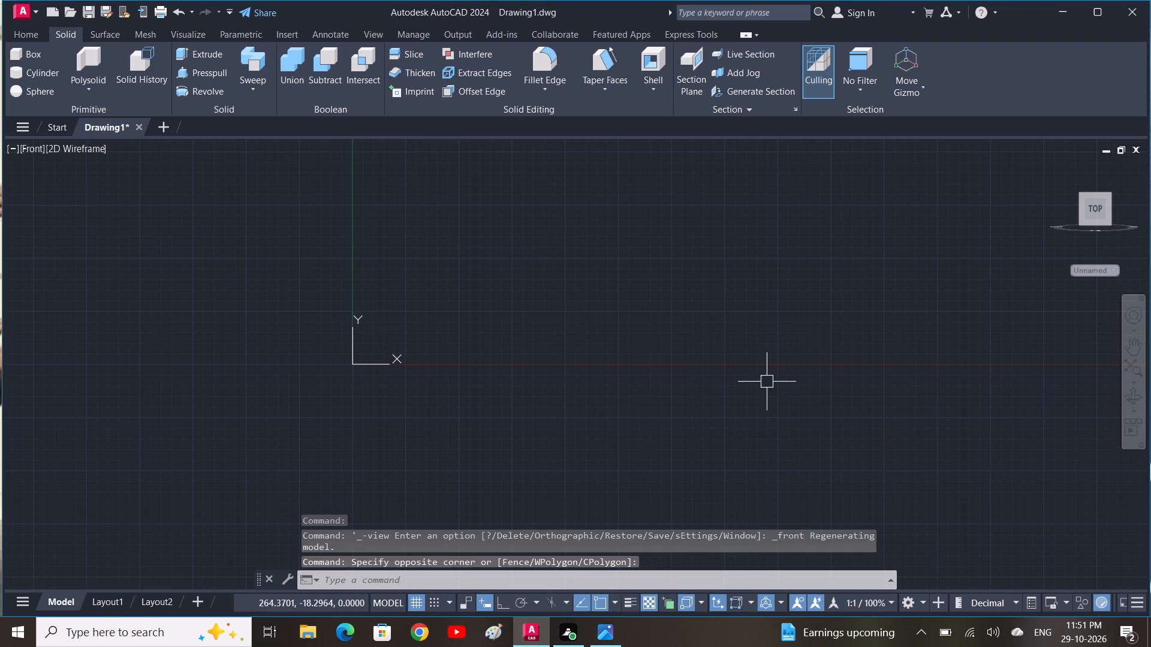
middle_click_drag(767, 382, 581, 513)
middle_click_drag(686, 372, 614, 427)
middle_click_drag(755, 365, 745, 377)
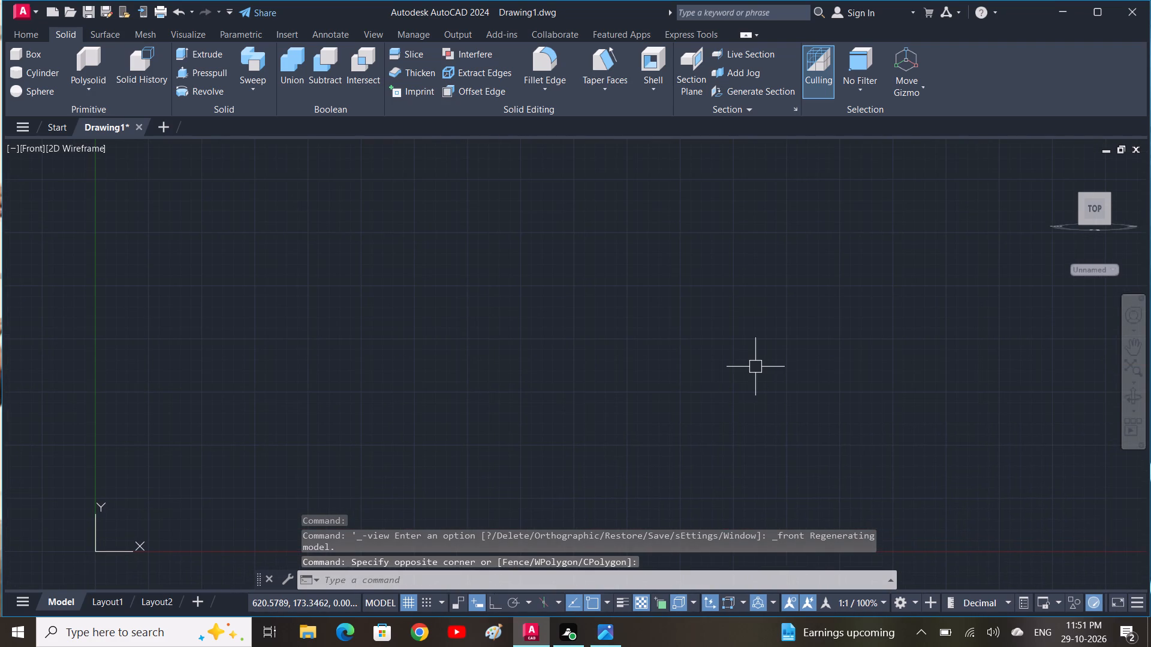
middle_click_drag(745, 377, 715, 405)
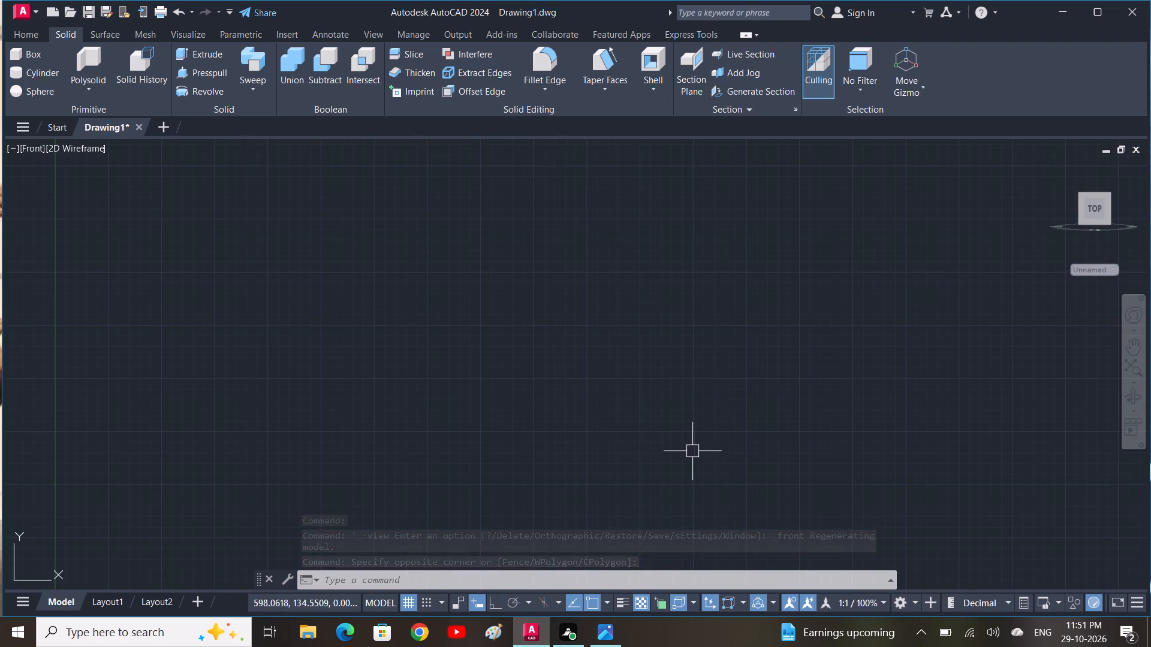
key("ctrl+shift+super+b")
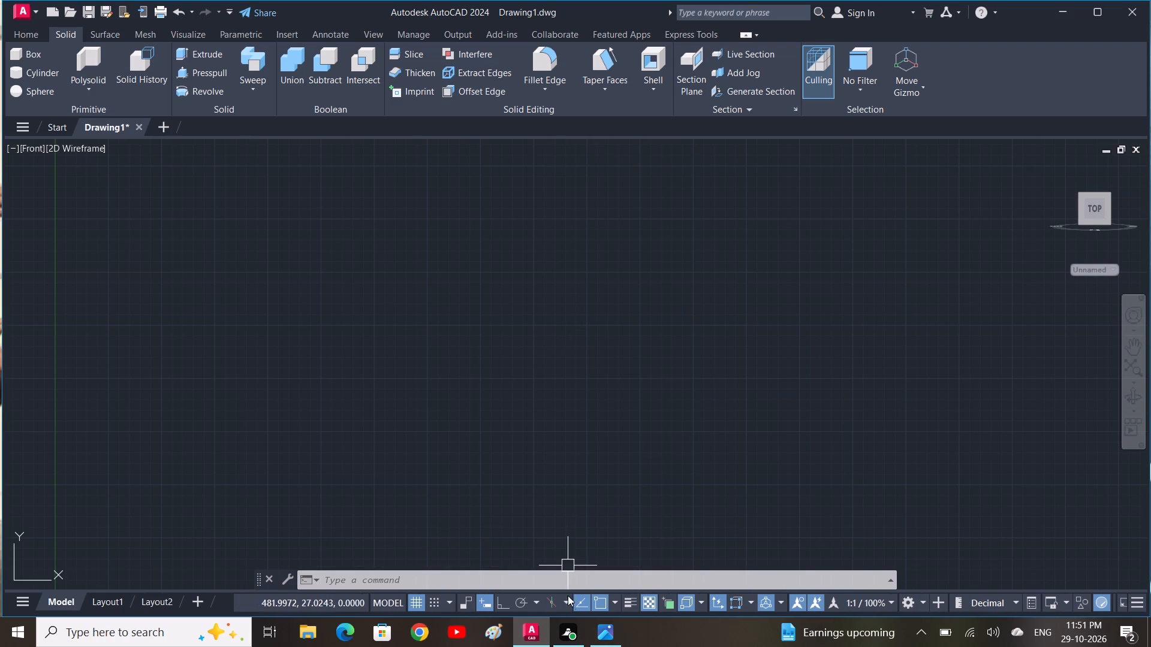
Switch to Photos, dismiss the save notice and examine the bracket's dimensions in the reference image 3 D DIA 31.jfif.
left_click(607, 637)
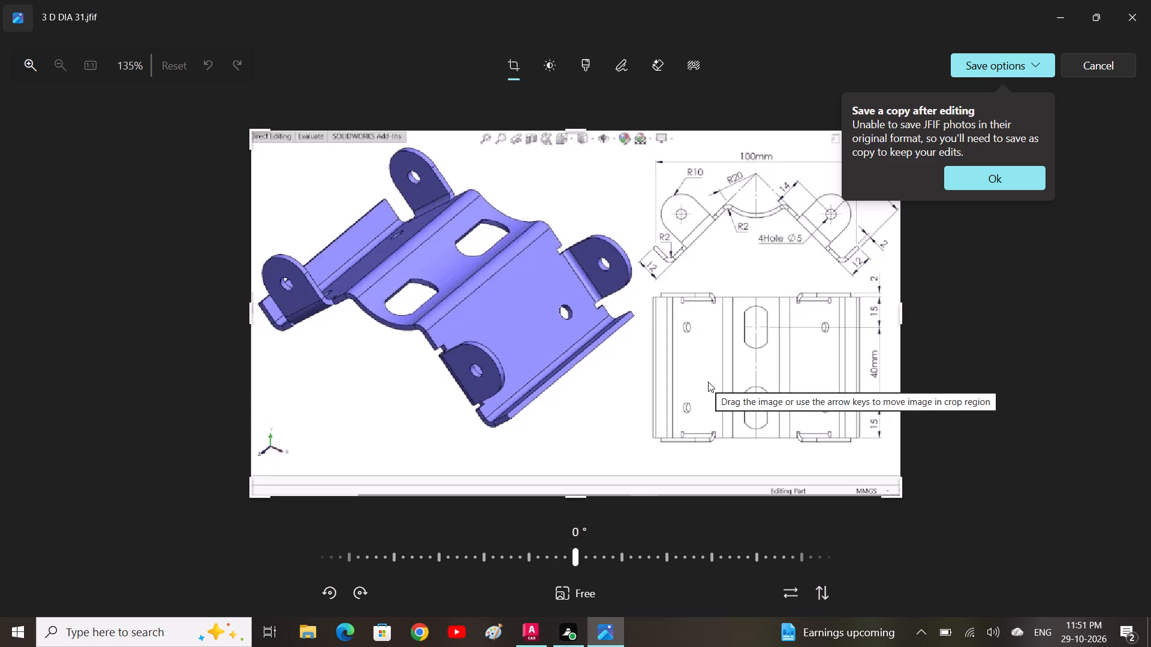
left_click(1027, 59)
left_click(950, 148)
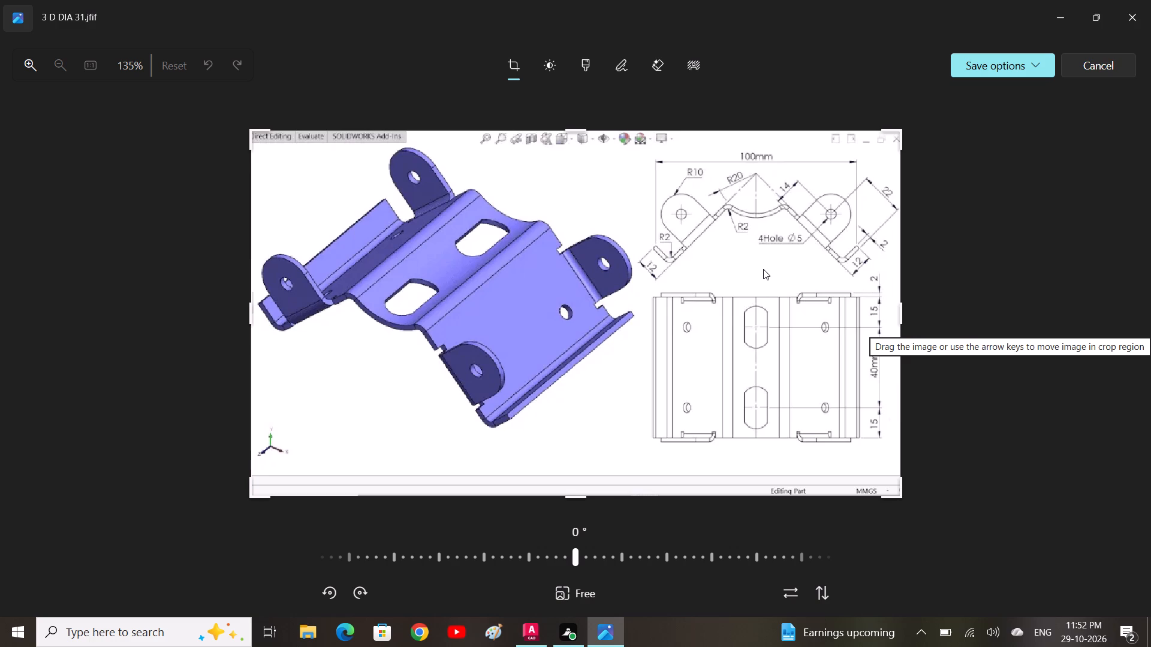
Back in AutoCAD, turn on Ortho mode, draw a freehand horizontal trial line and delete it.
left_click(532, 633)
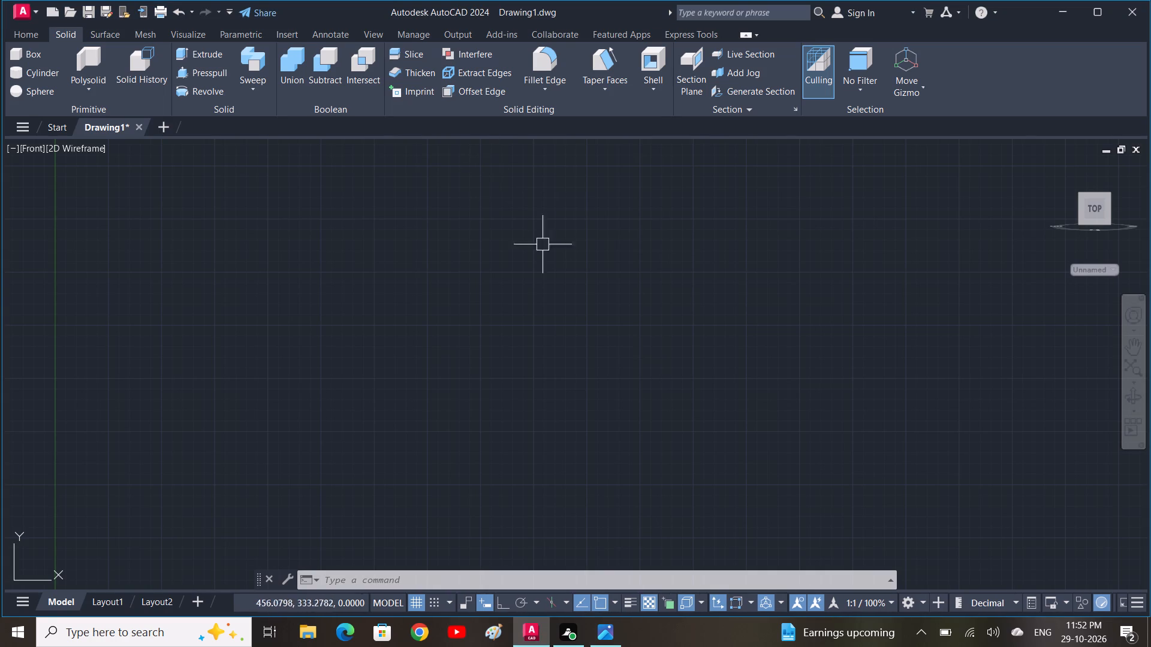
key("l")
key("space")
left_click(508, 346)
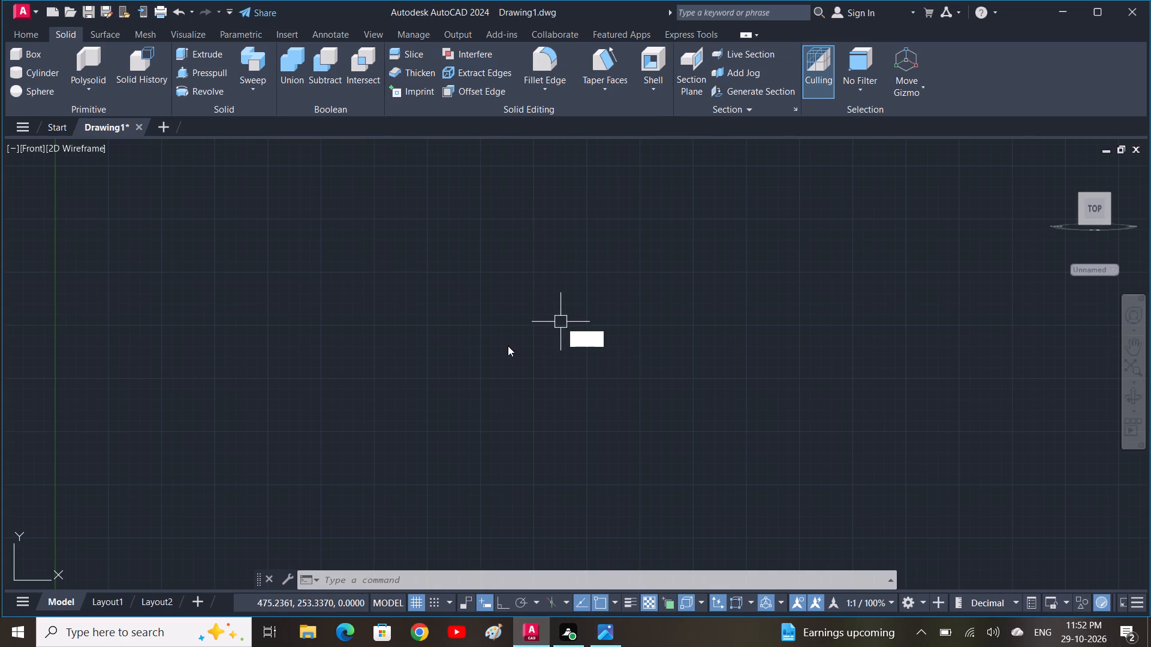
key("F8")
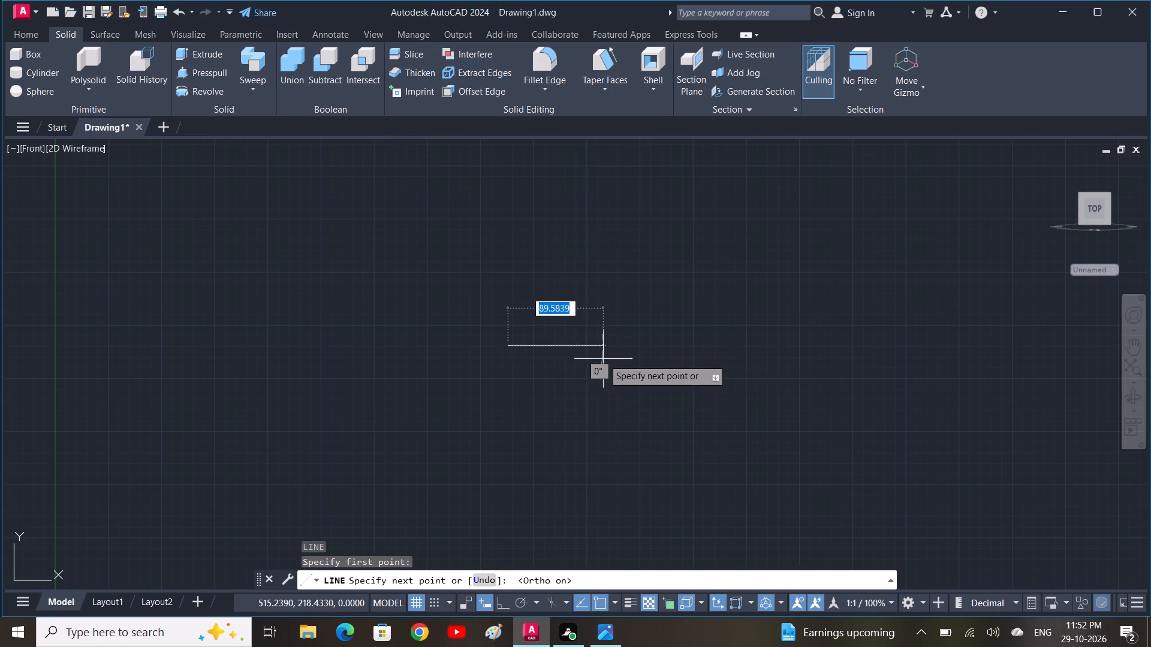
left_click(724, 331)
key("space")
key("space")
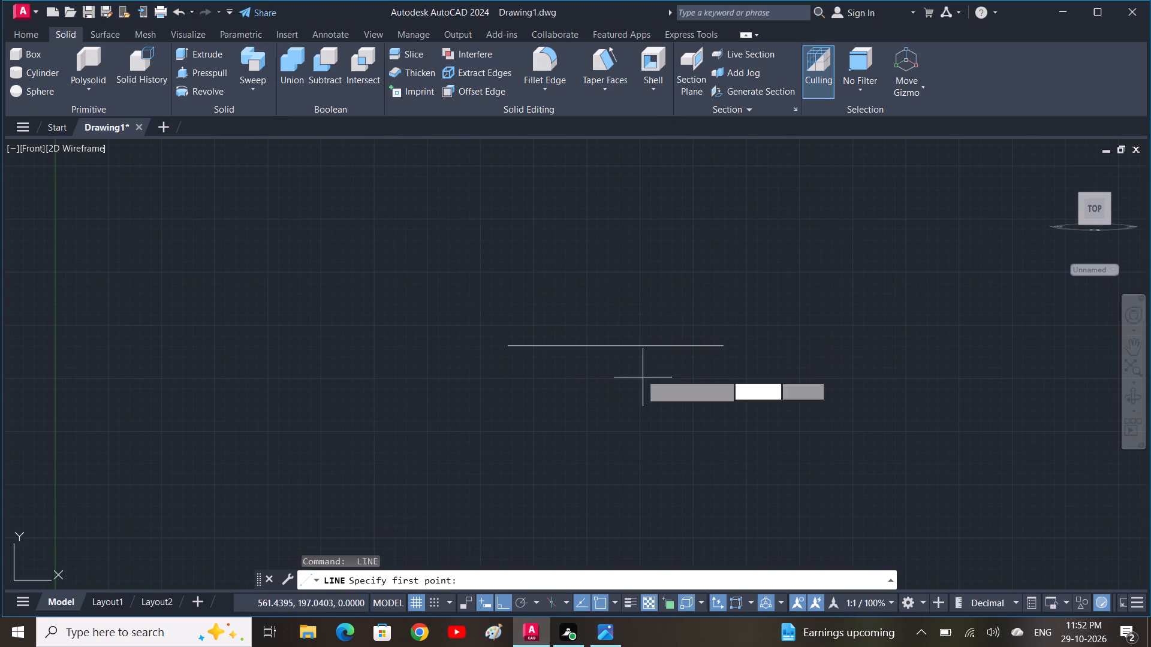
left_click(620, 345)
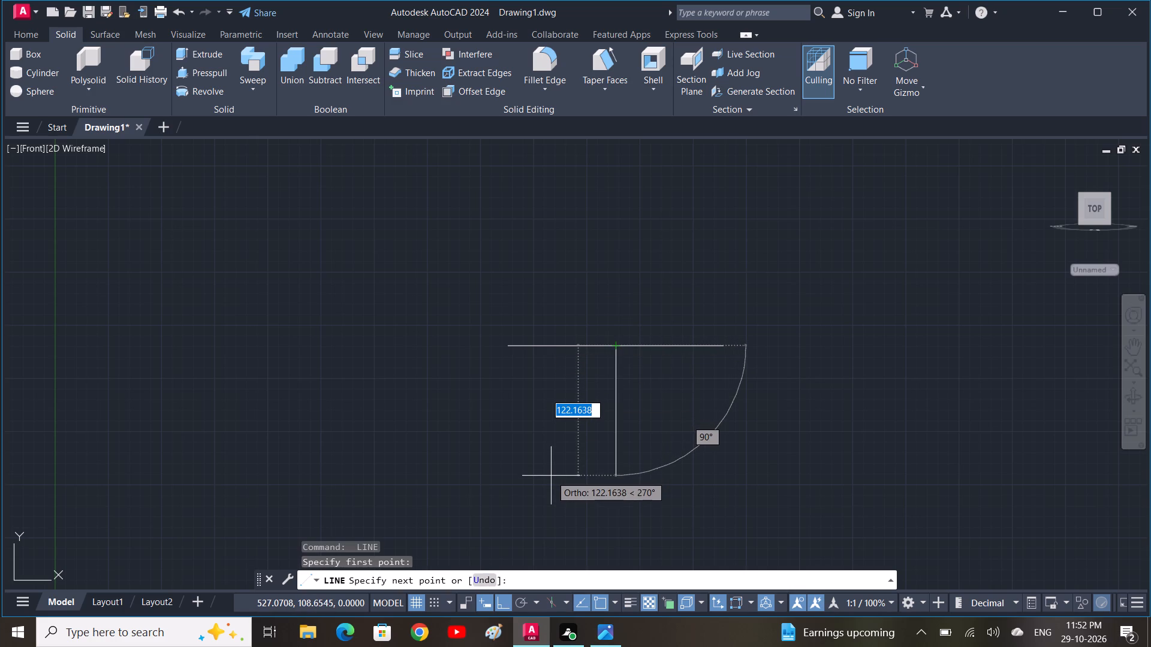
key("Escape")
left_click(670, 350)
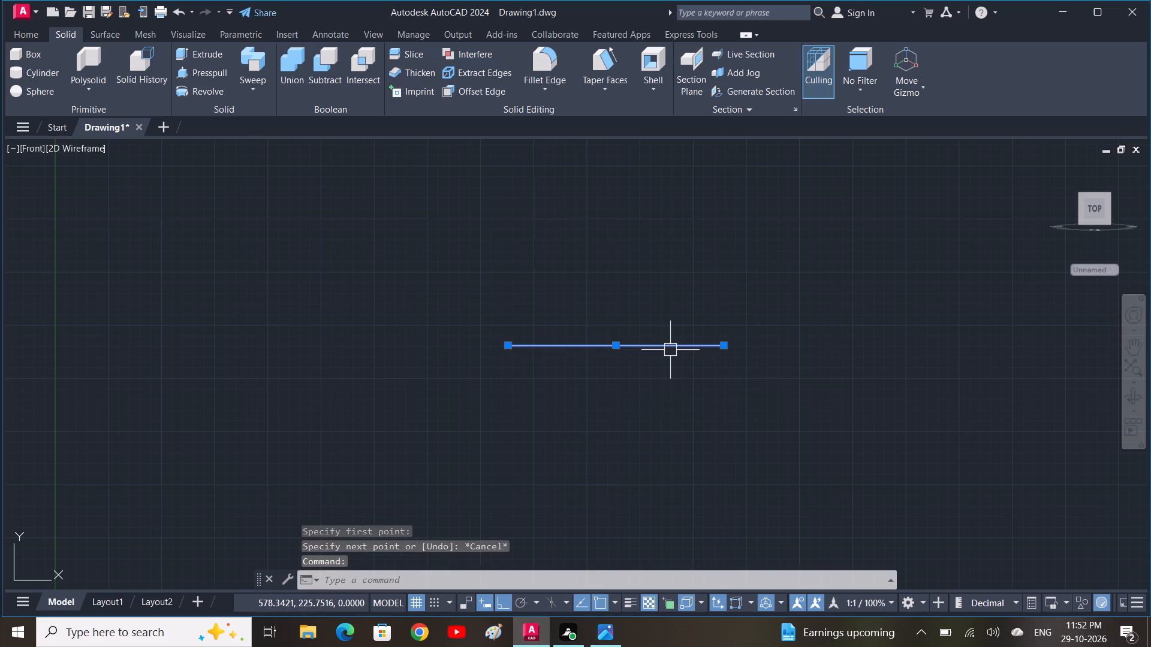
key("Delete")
Draw a horizontal line 100 units long in the Front view.
type("l")
key("space")
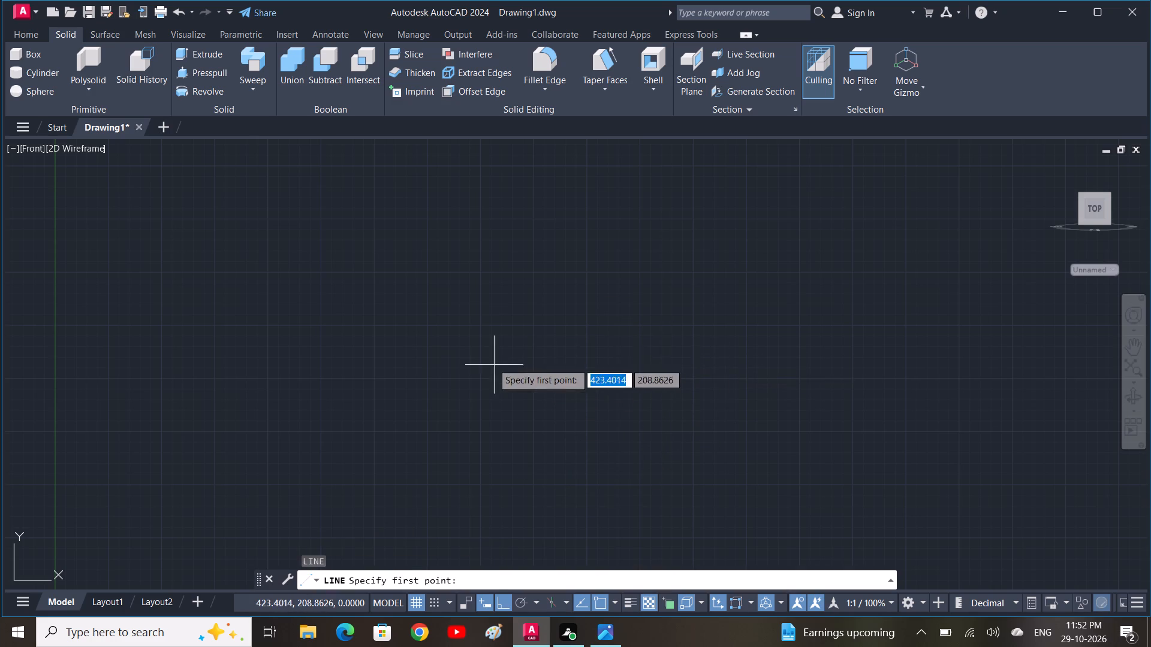
left_click(491, 362)
type("100")
key("space")
key("space")
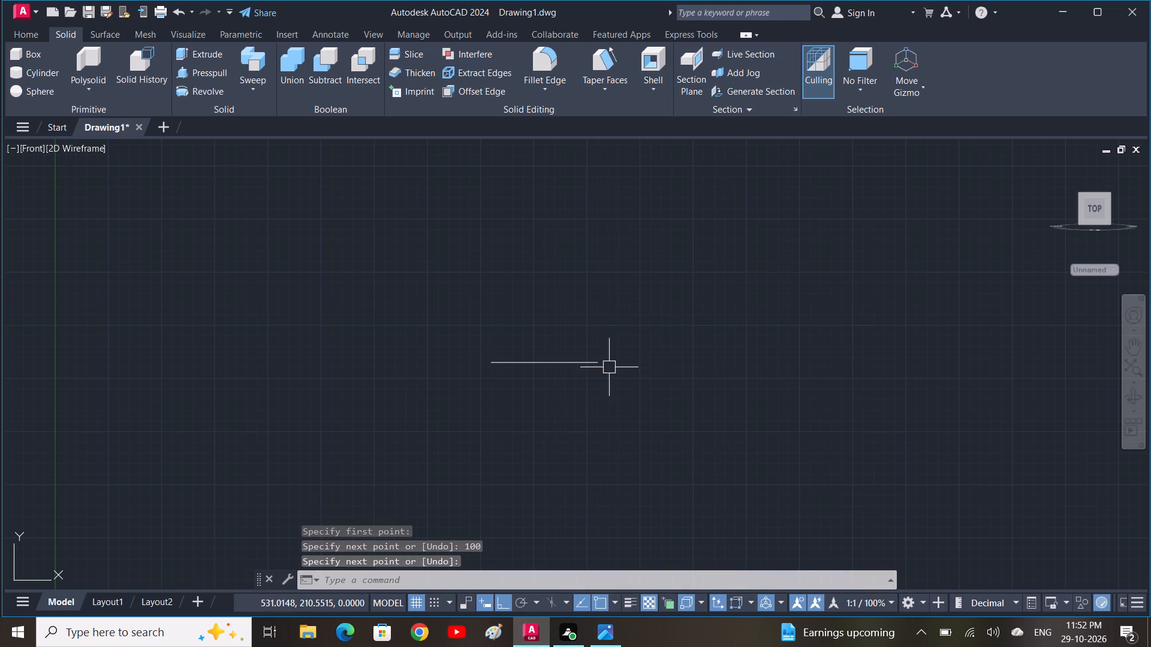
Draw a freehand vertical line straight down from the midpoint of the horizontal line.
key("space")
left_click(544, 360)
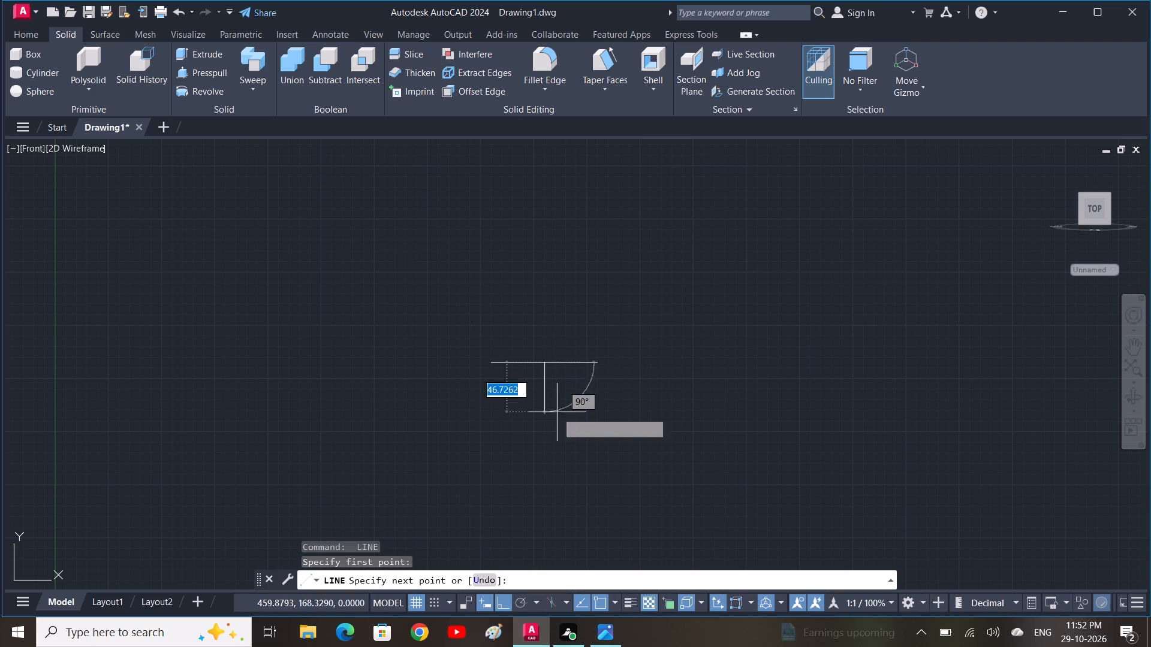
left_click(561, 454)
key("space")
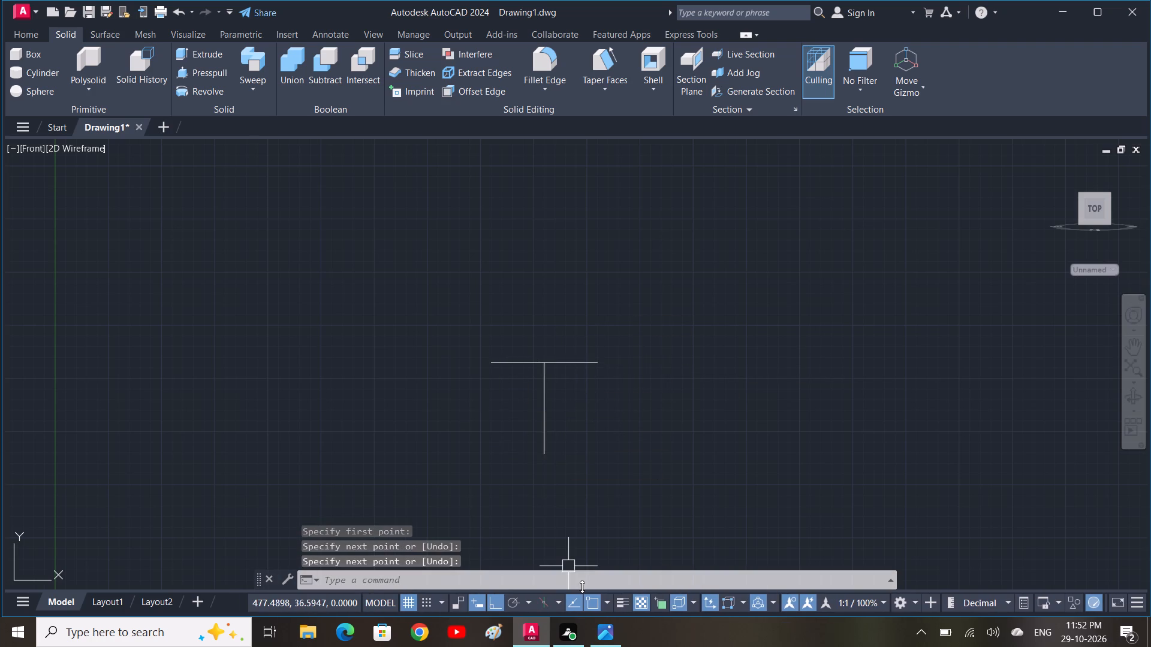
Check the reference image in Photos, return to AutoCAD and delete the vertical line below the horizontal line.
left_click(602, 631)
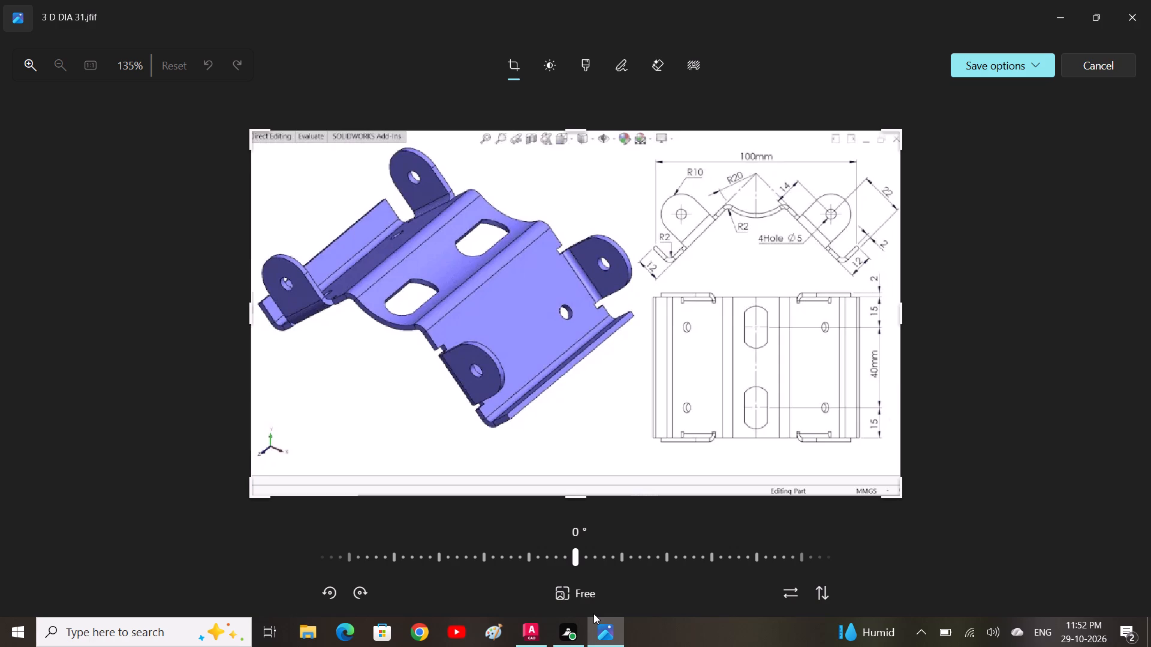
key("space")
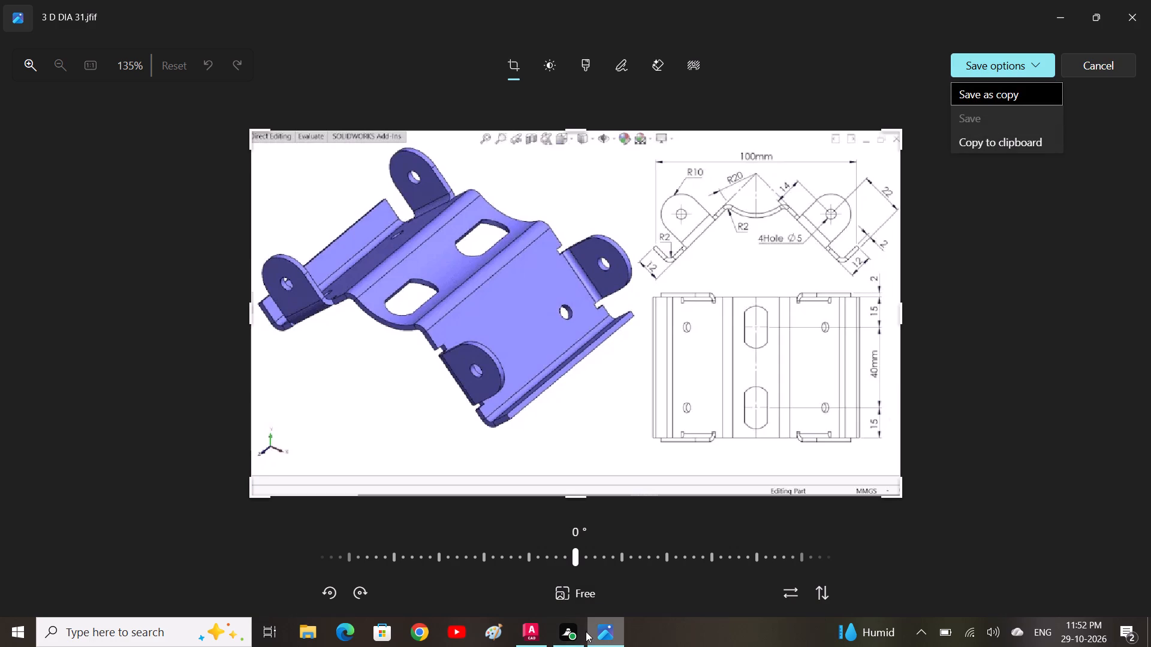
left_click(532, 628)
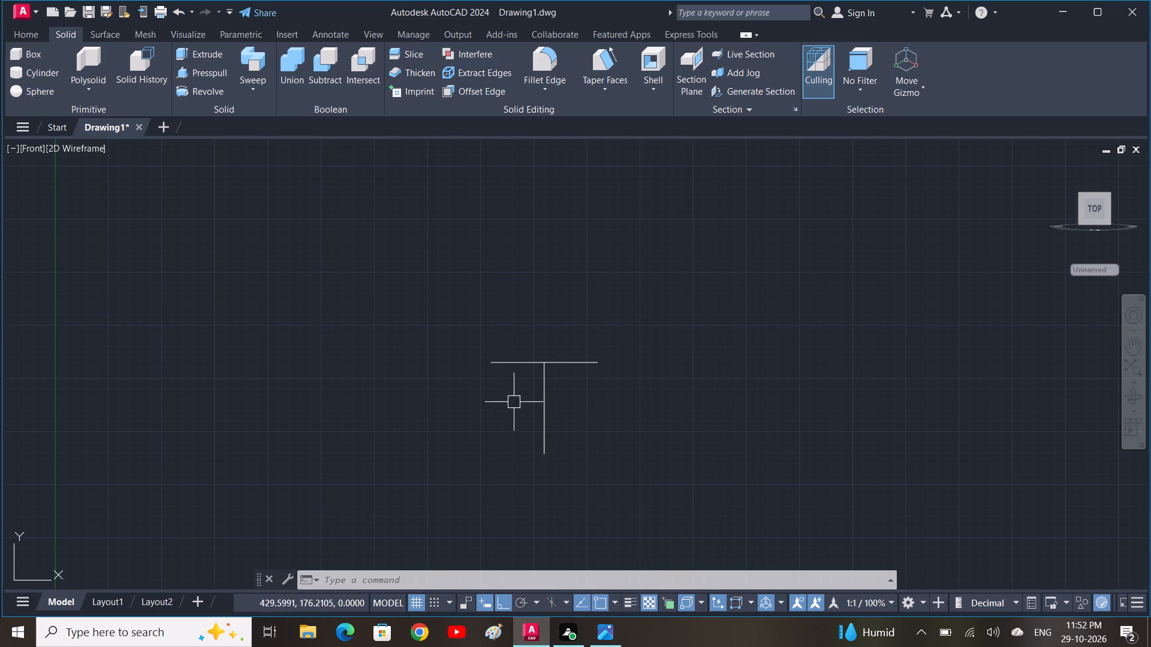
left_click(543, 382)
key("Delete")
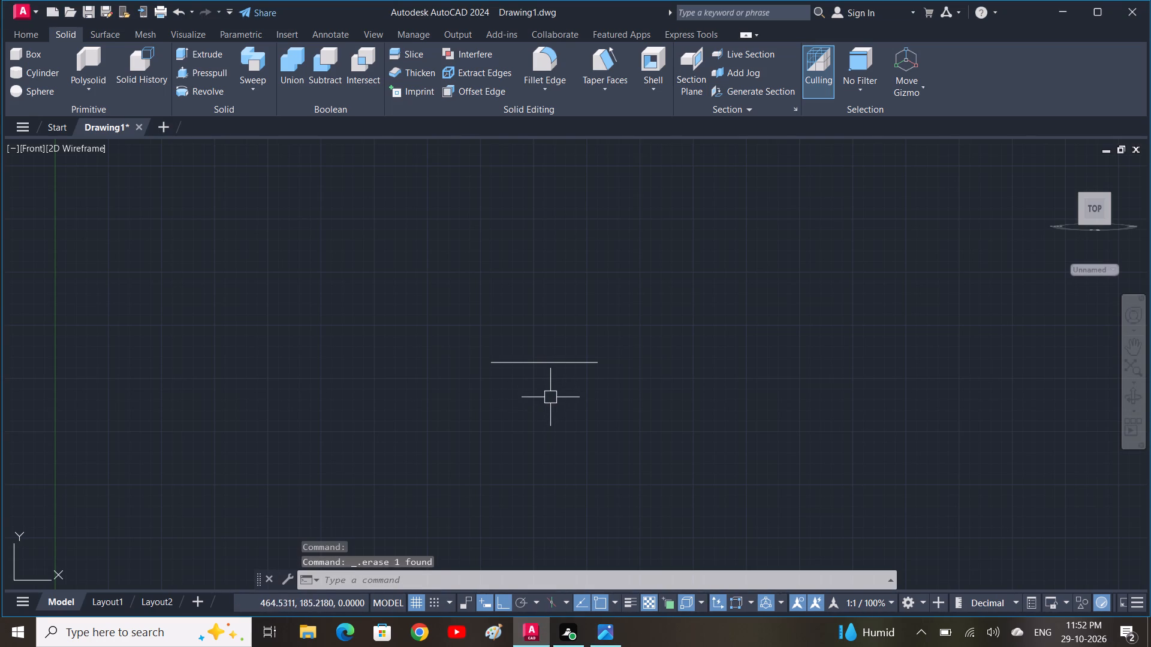
Draw a circle of radius 20 centred on the midpoint of the horizontal line.
type("c")
key("space")
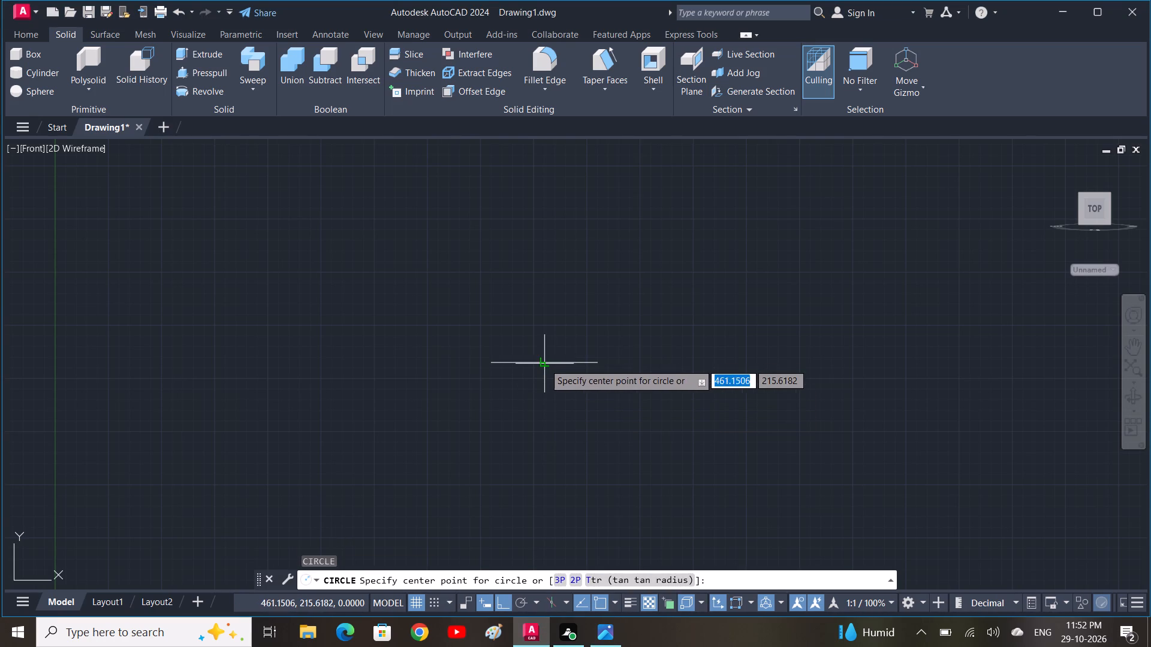
left_click(544, 365)
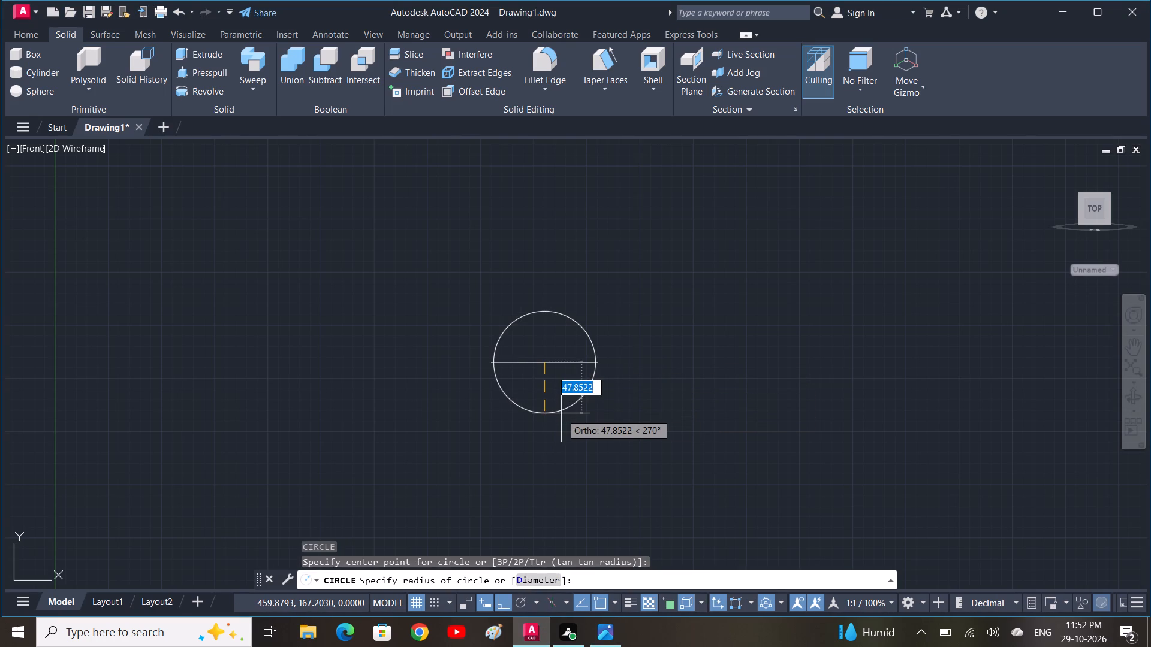
type("20")
key("space")
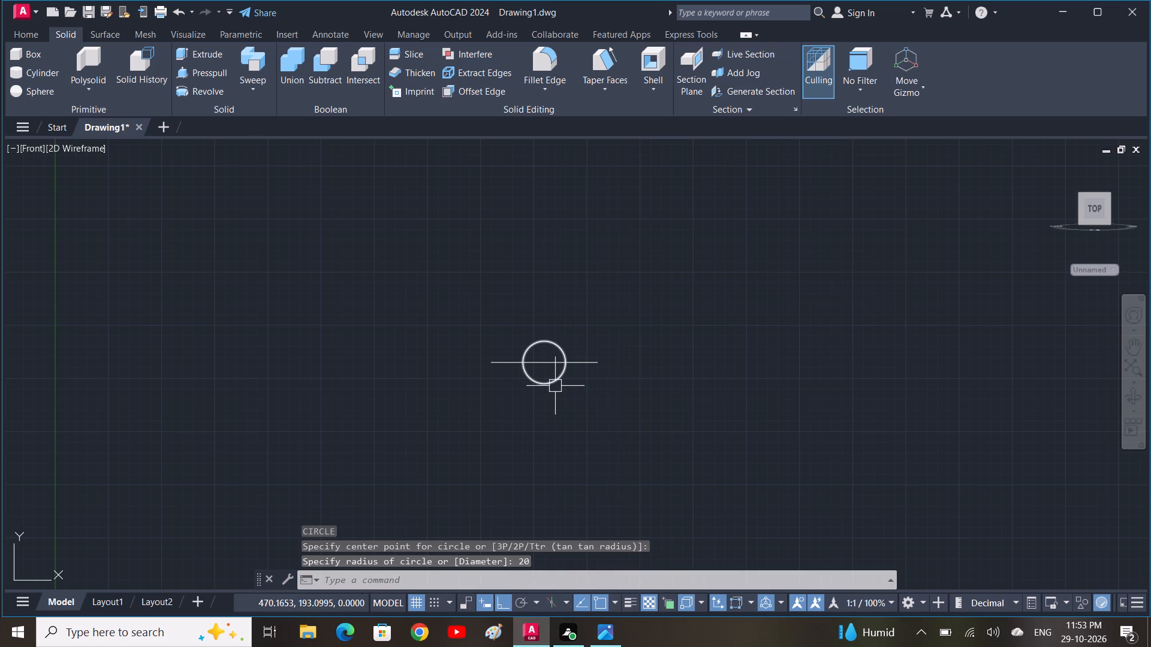
left_click(555, 386)
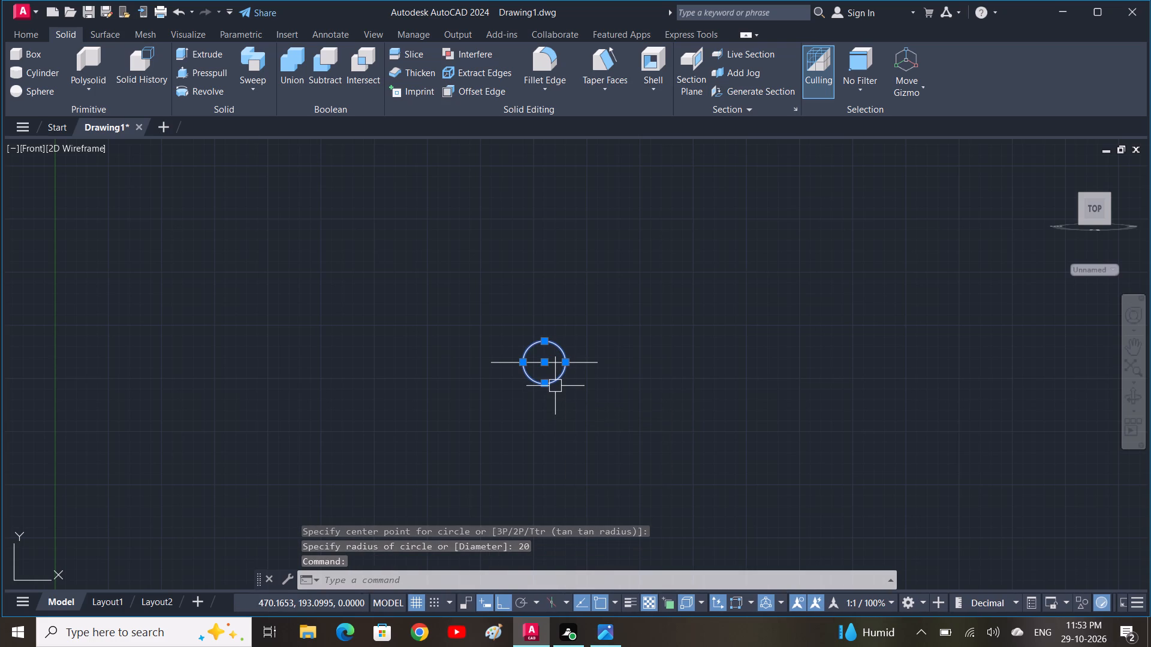
key("Escape")
Draw a concentric circle of radius 25 around the radius 20 circle.
type("c")
key("space")
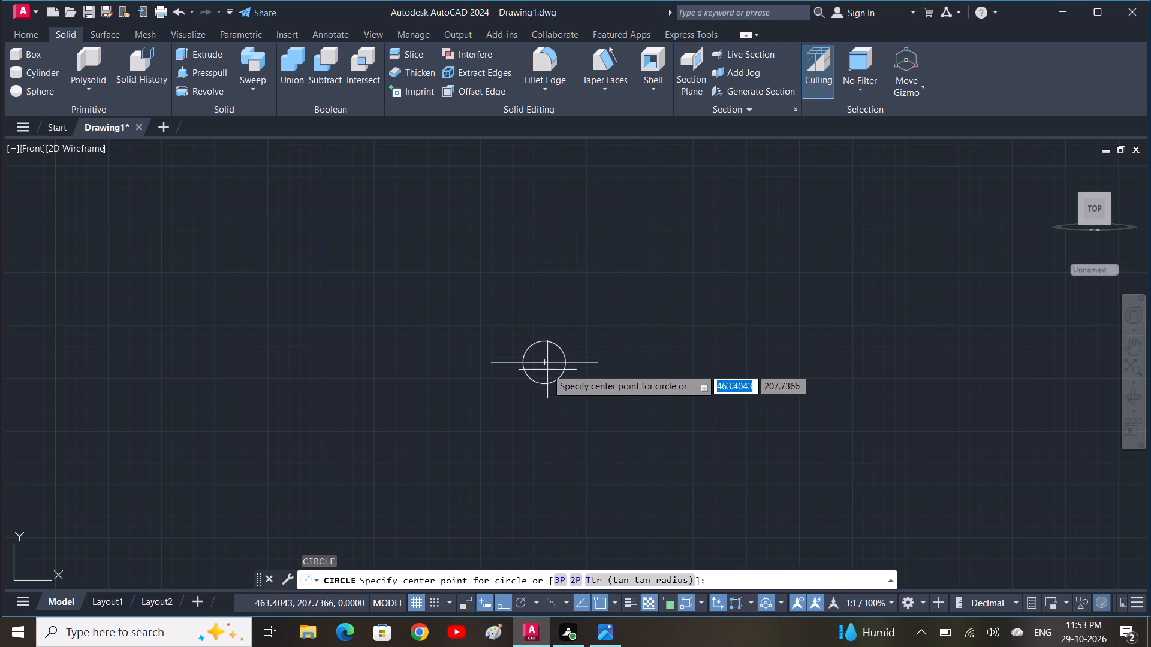
left_click(541, 363)
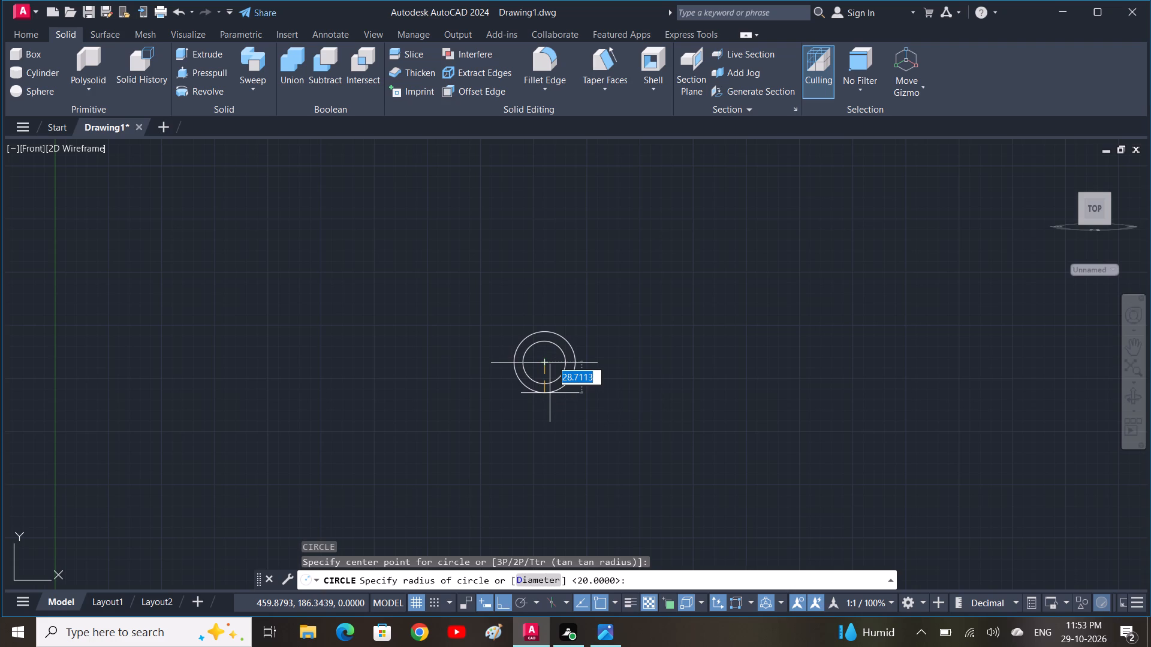
type("25")
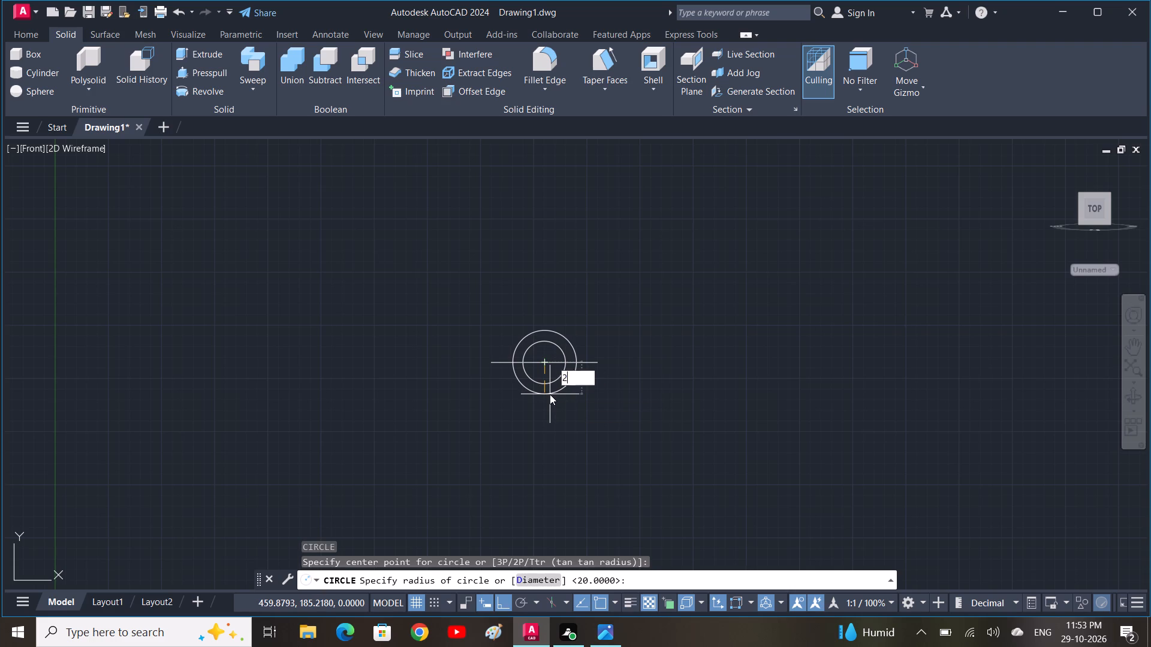
key("space")
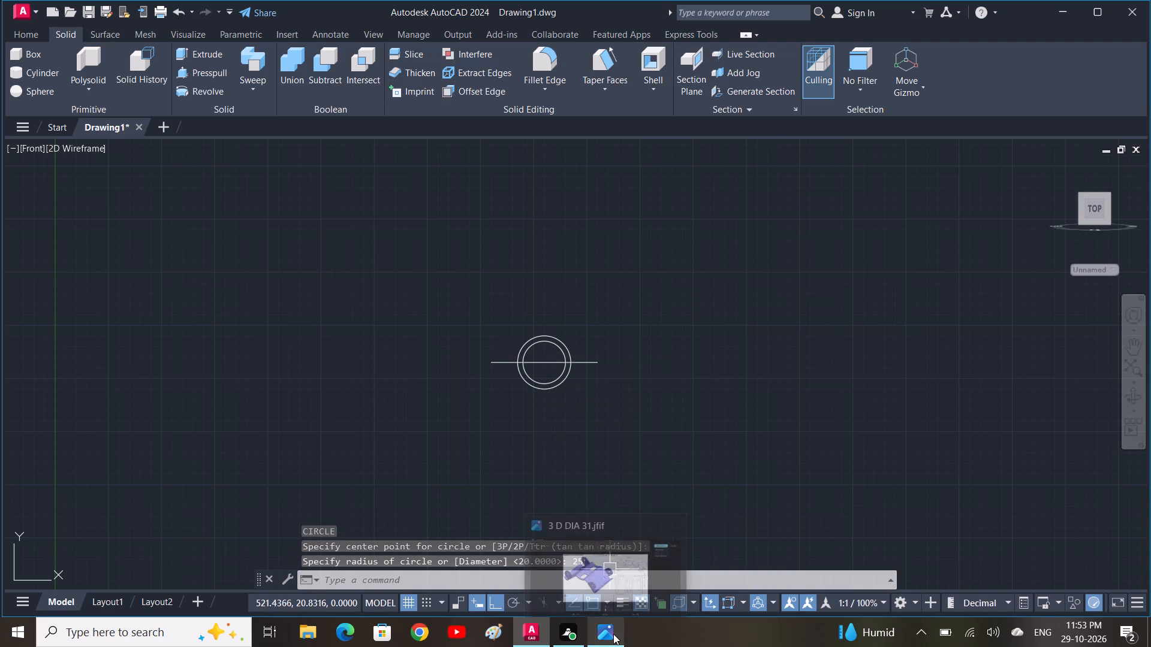
Consult the reference image, then trim away the upper halves of both concentric circles above the horizontal line.
left_click(613, 634)
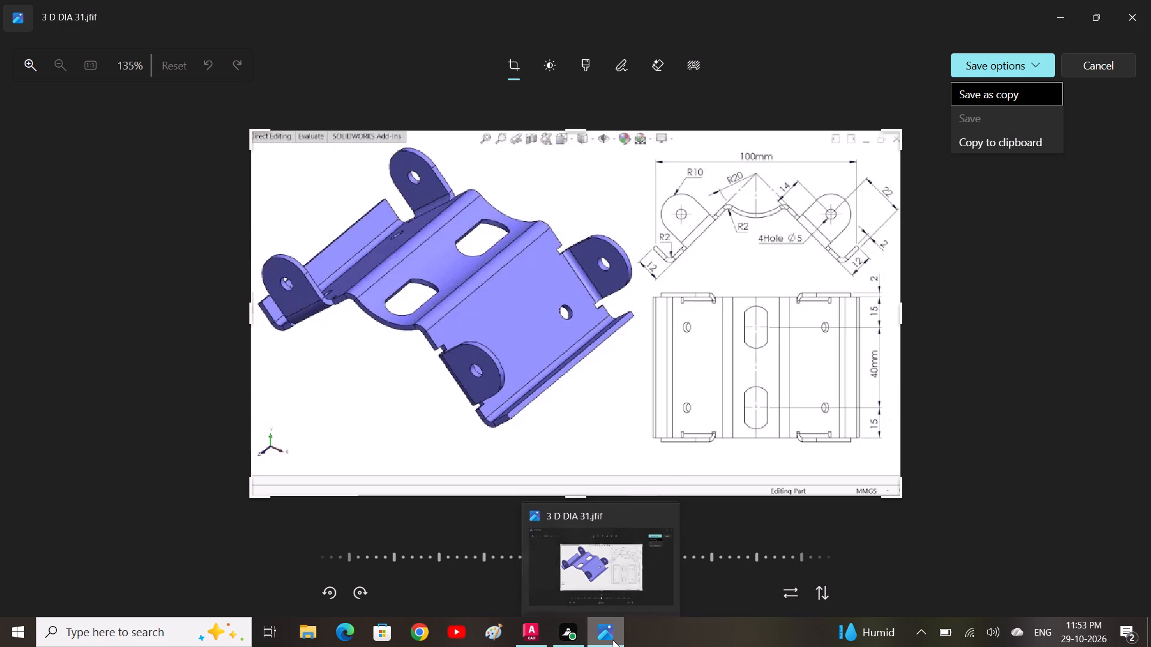
left_click(612, 640)
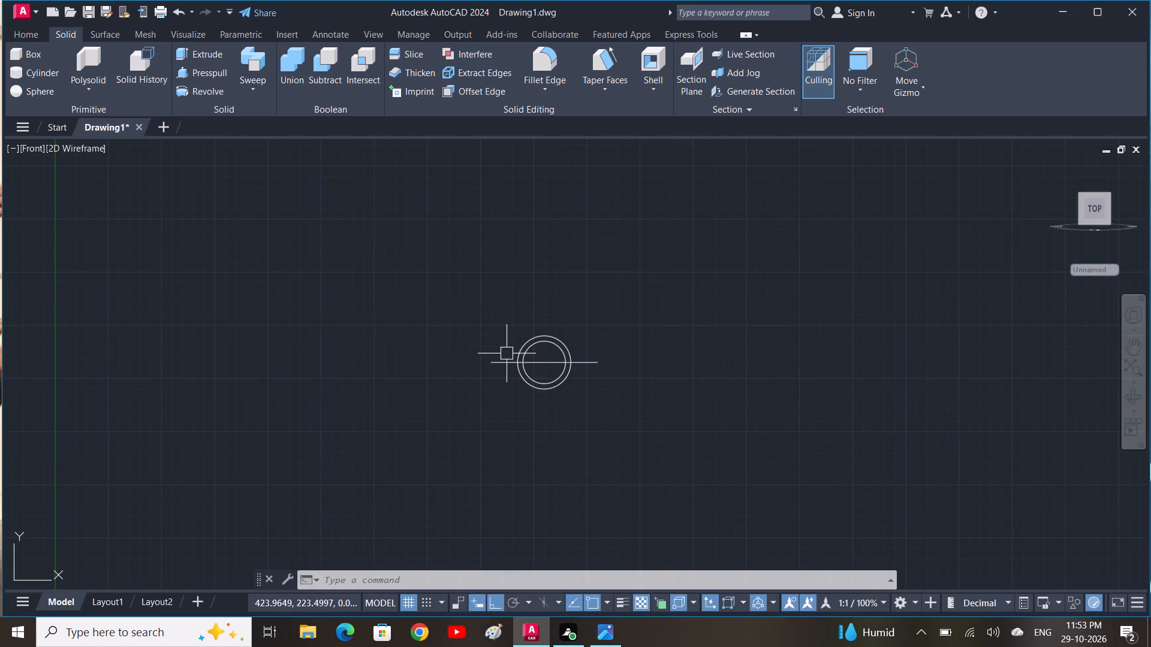
type("tr")
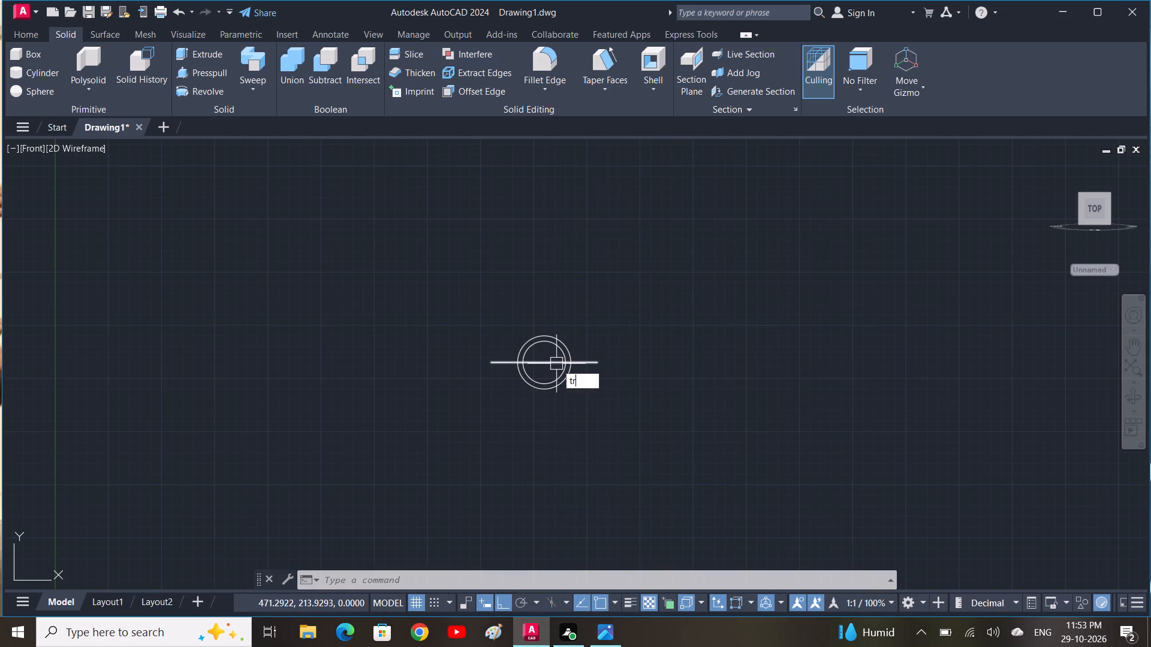
key("space")
left_click_drag(563, 327, 542, 358)
key("Escape")
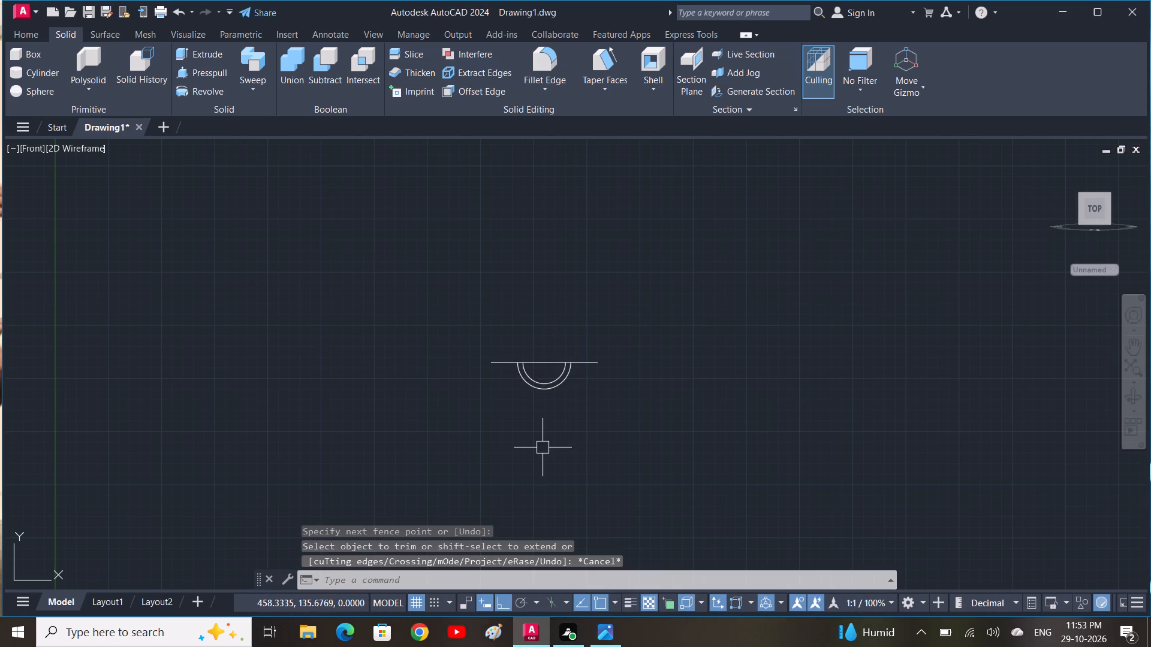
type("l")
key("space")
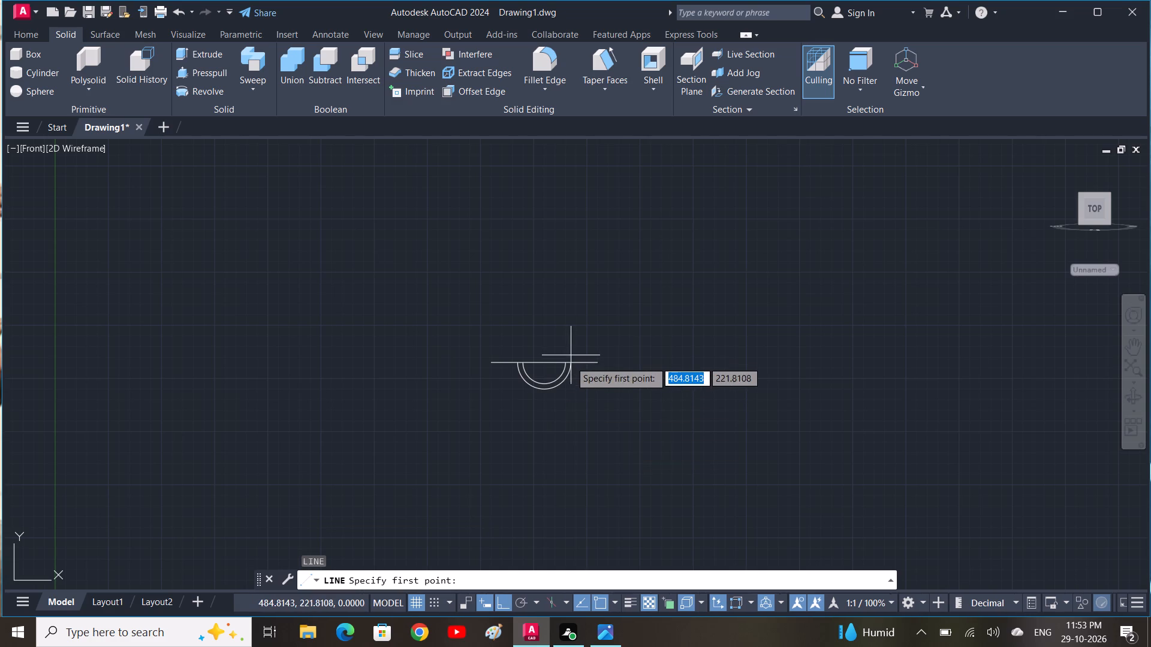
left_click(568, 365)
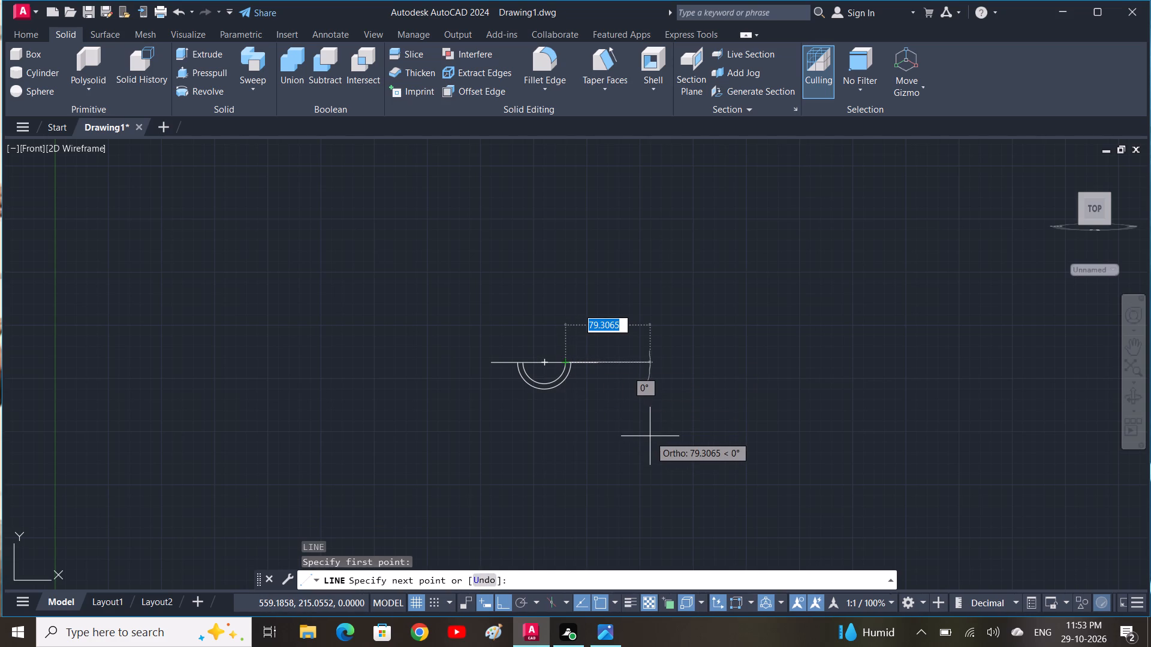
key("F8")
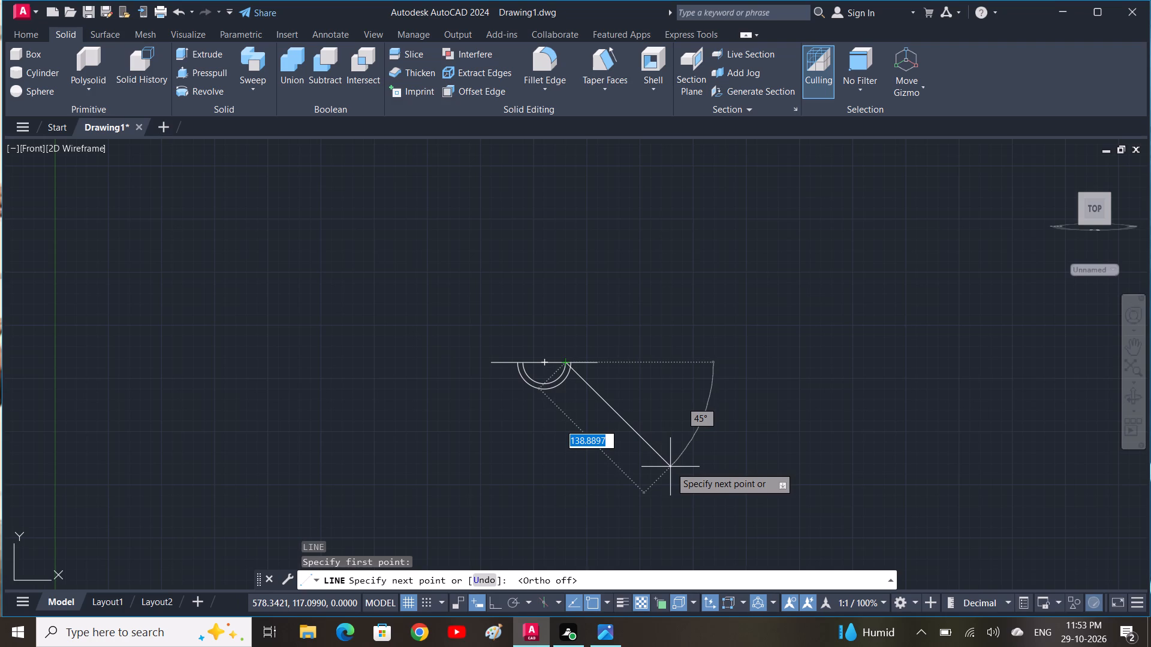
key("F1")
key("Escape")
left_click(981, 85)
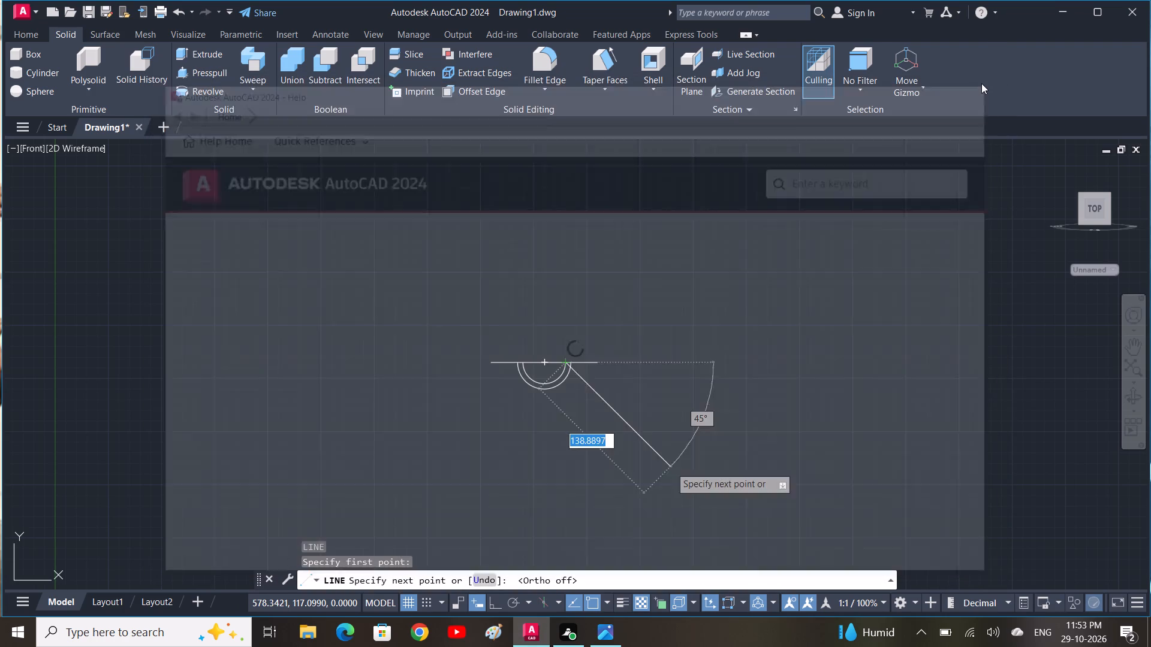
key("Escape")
Draw vertical lines downward from both ends of the horizontal line, extending well below the concentric arcs.
key("l")
key("space")
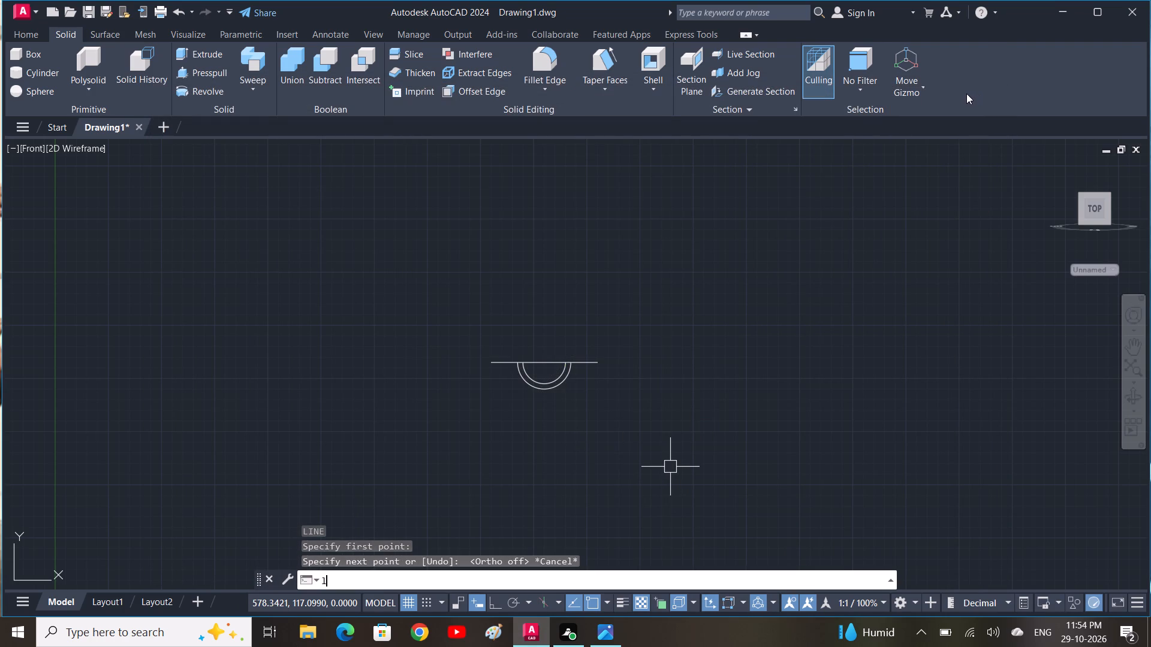
left_click(593, 363)
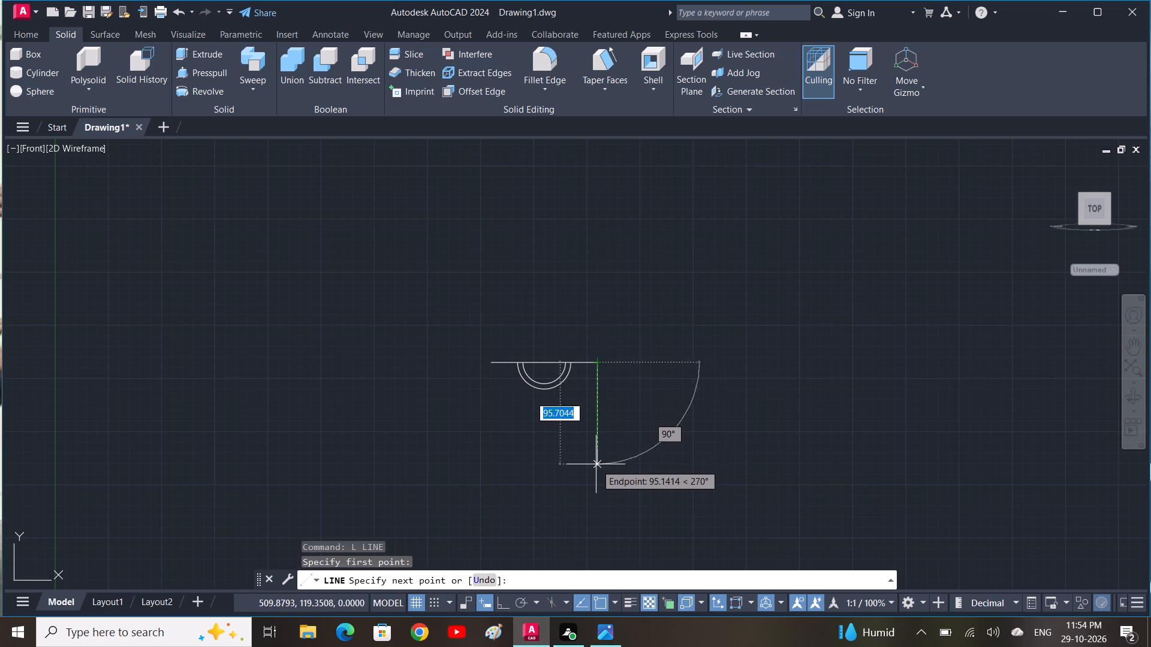
left_click(591, 479)
key("space")
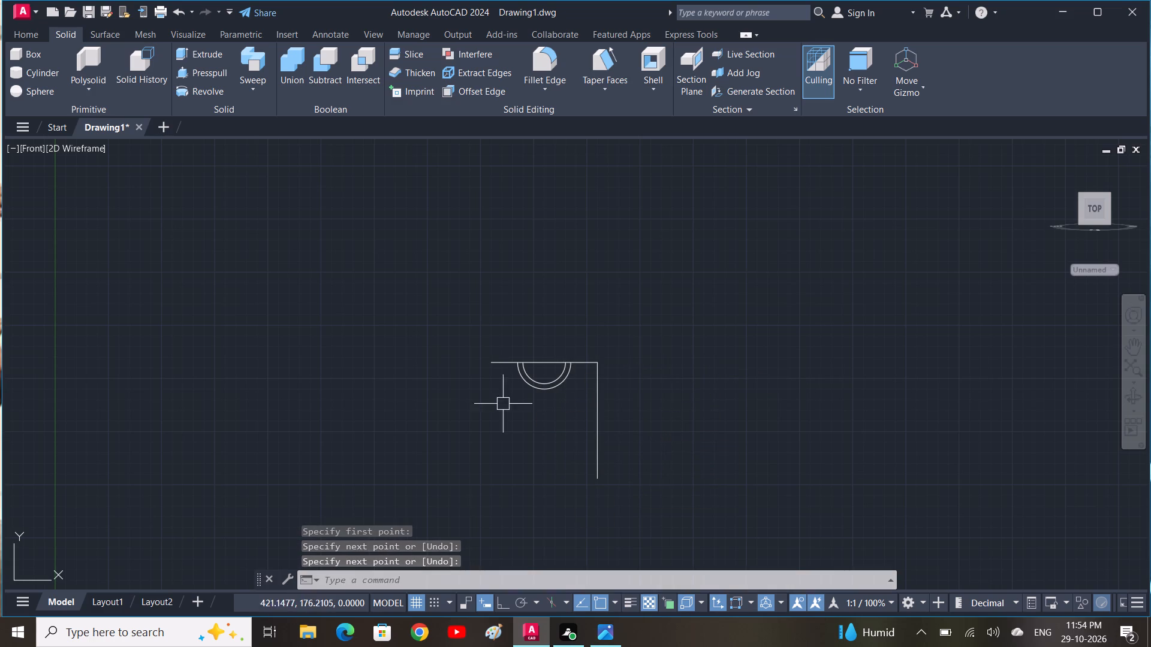
key("space")
left_click(490, 364)
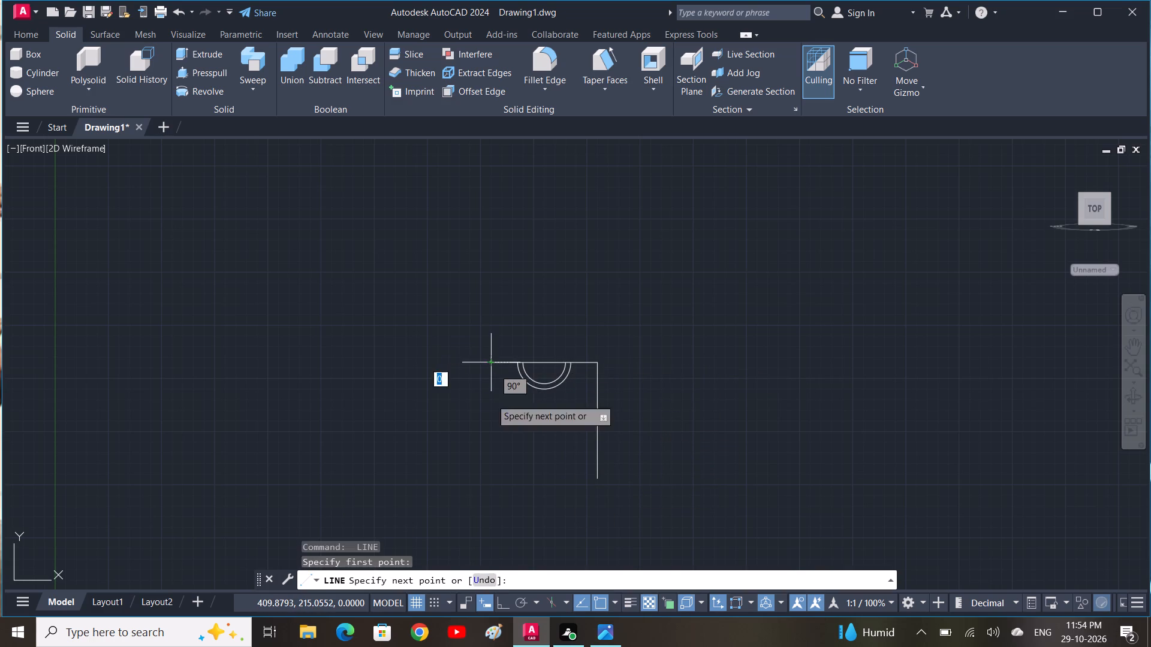
left_click(496, 484)
key("space")
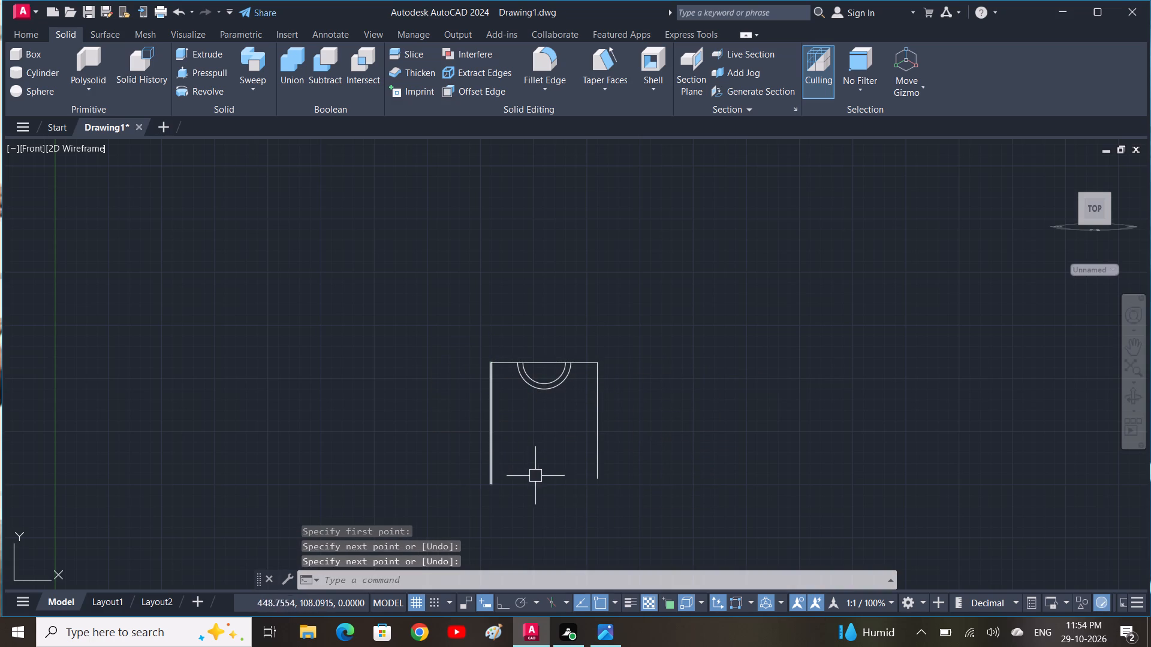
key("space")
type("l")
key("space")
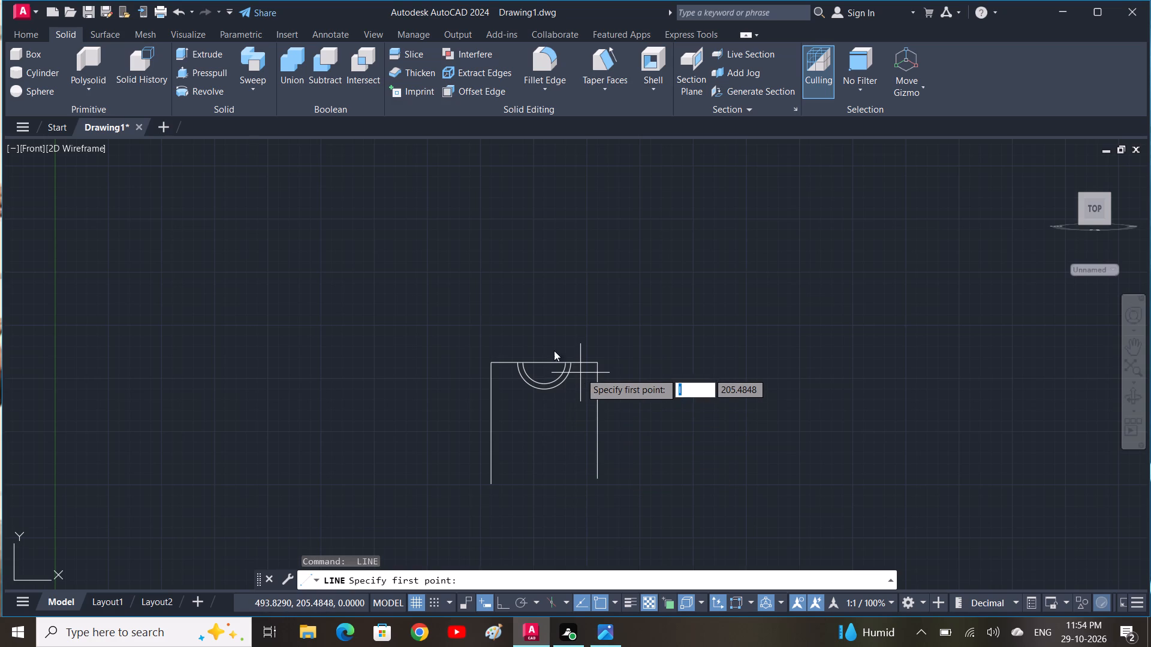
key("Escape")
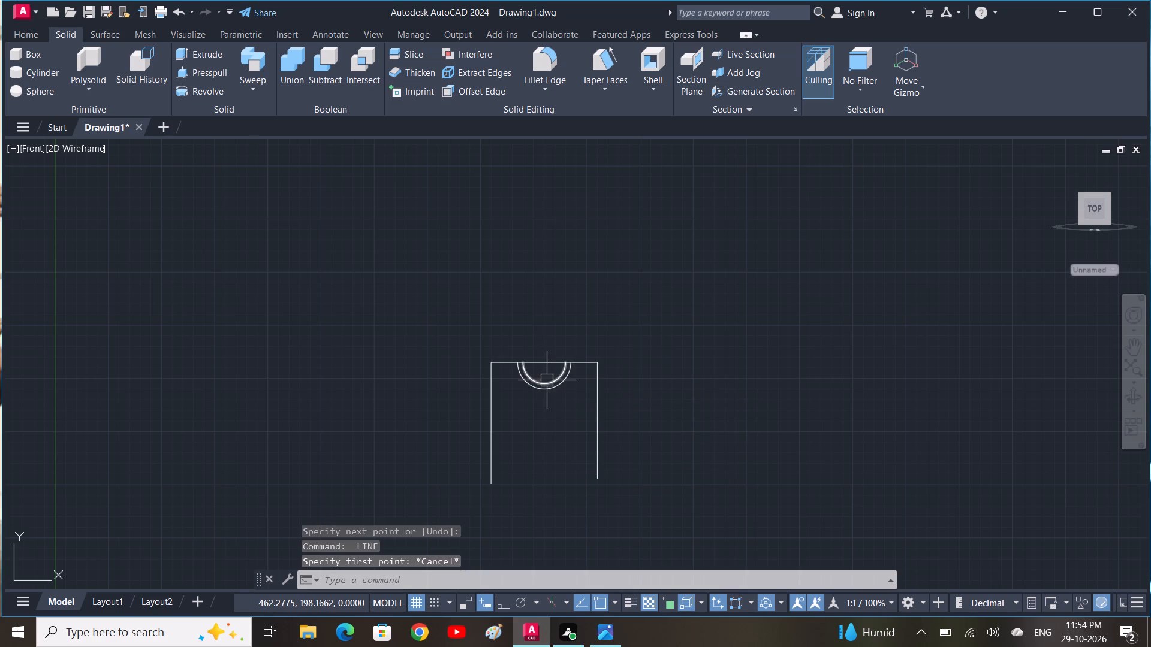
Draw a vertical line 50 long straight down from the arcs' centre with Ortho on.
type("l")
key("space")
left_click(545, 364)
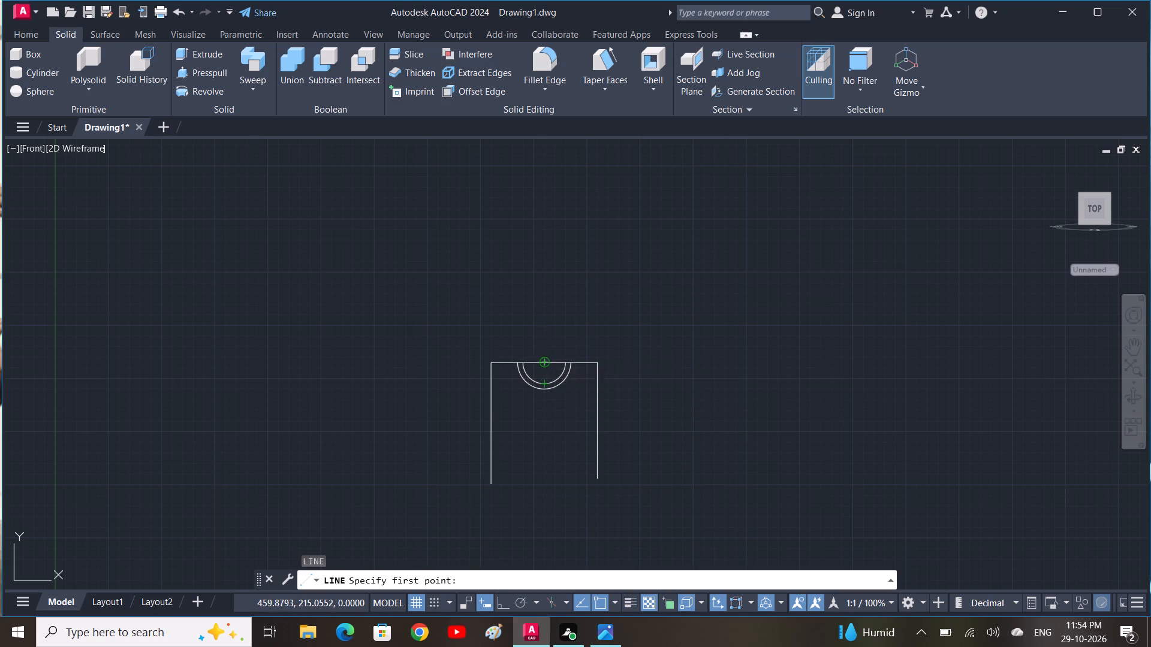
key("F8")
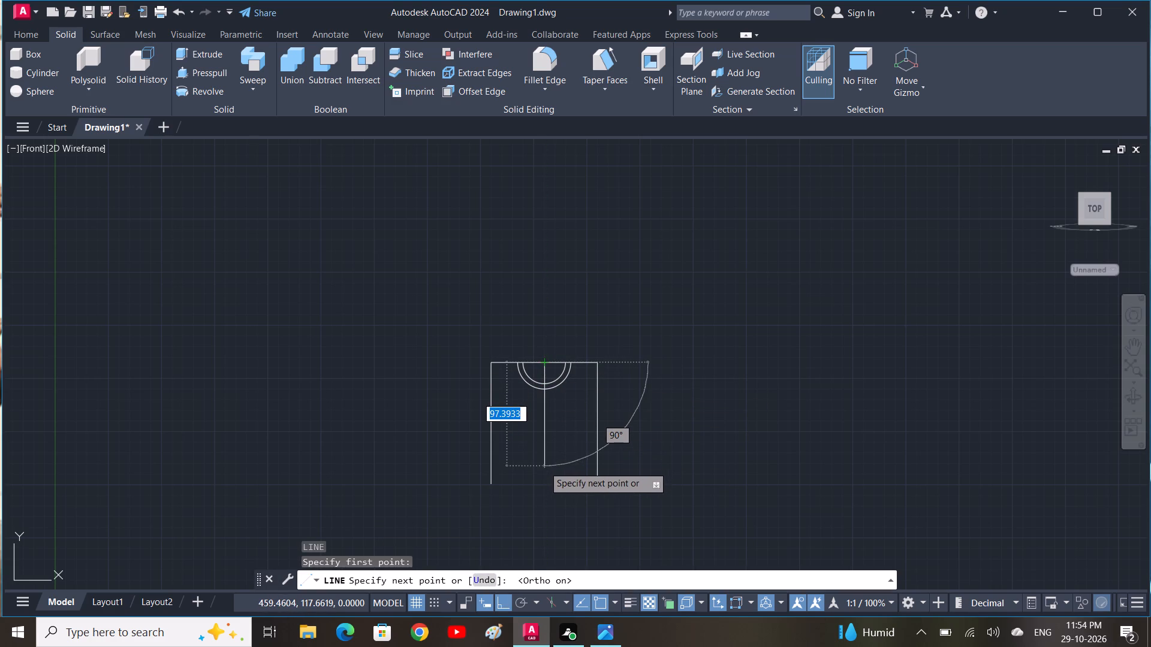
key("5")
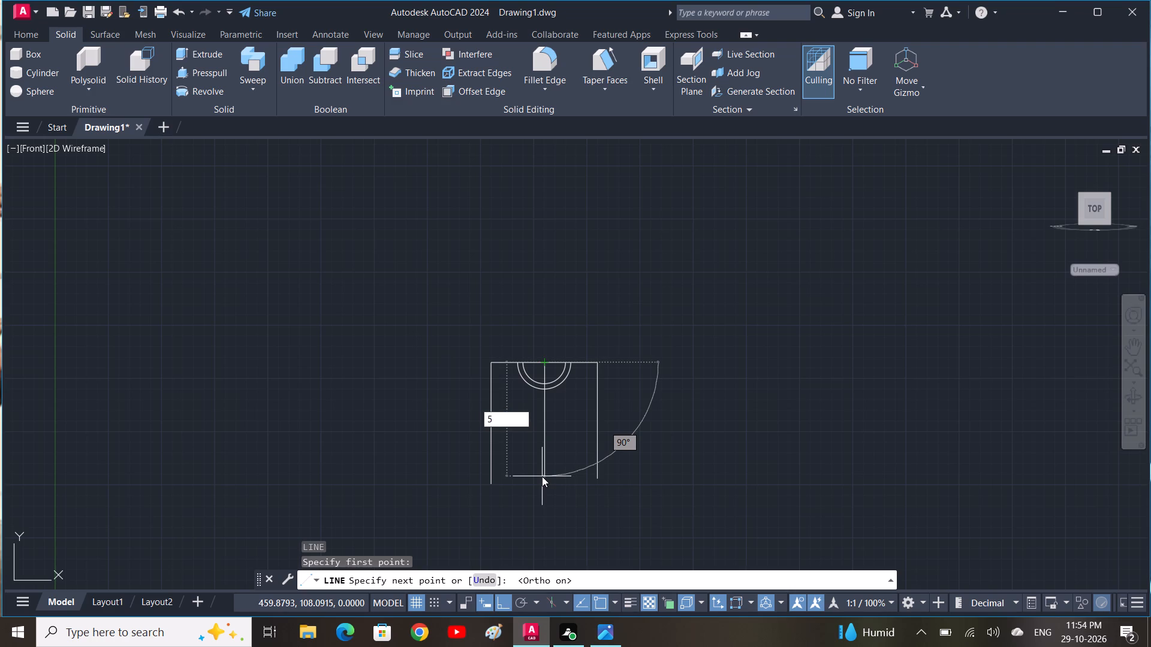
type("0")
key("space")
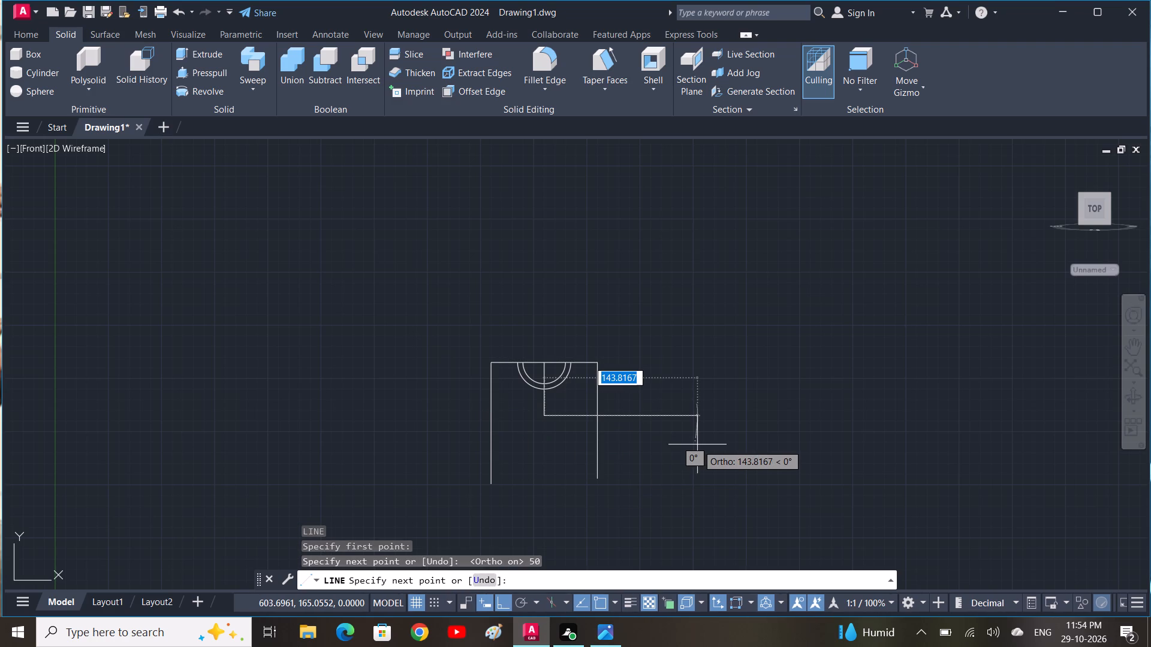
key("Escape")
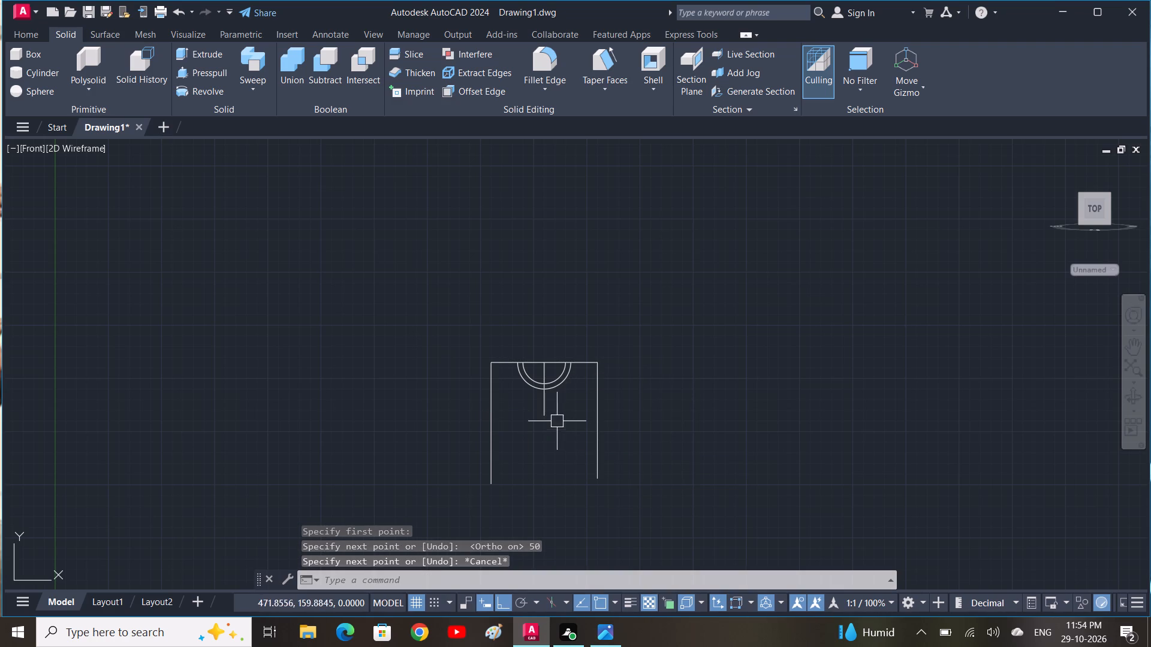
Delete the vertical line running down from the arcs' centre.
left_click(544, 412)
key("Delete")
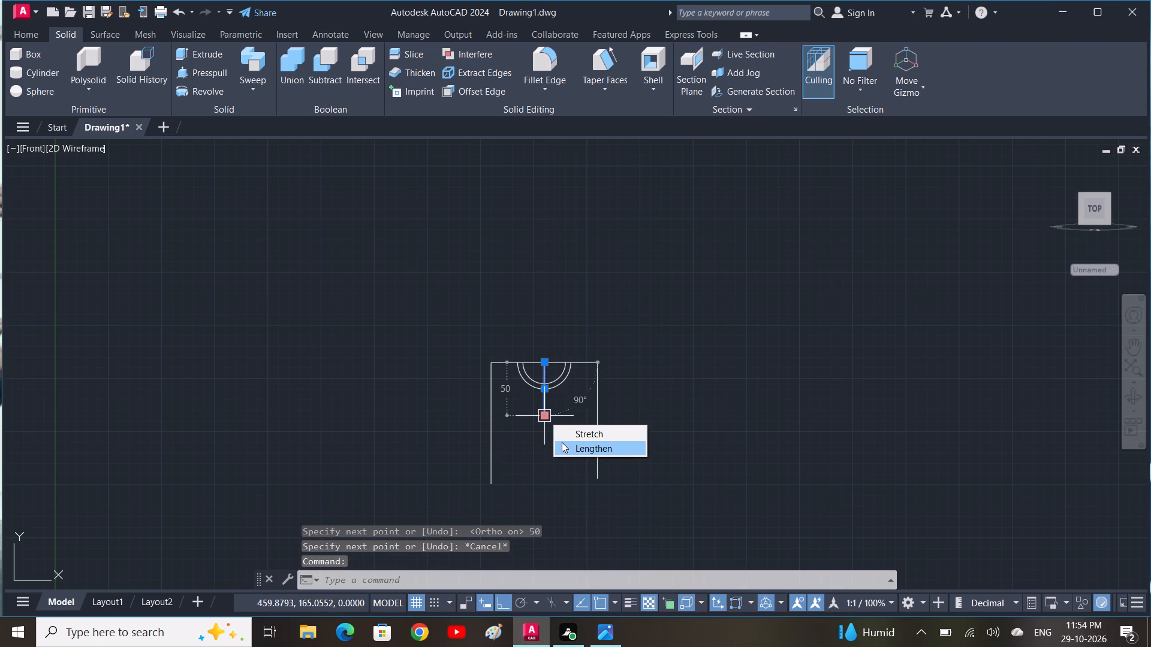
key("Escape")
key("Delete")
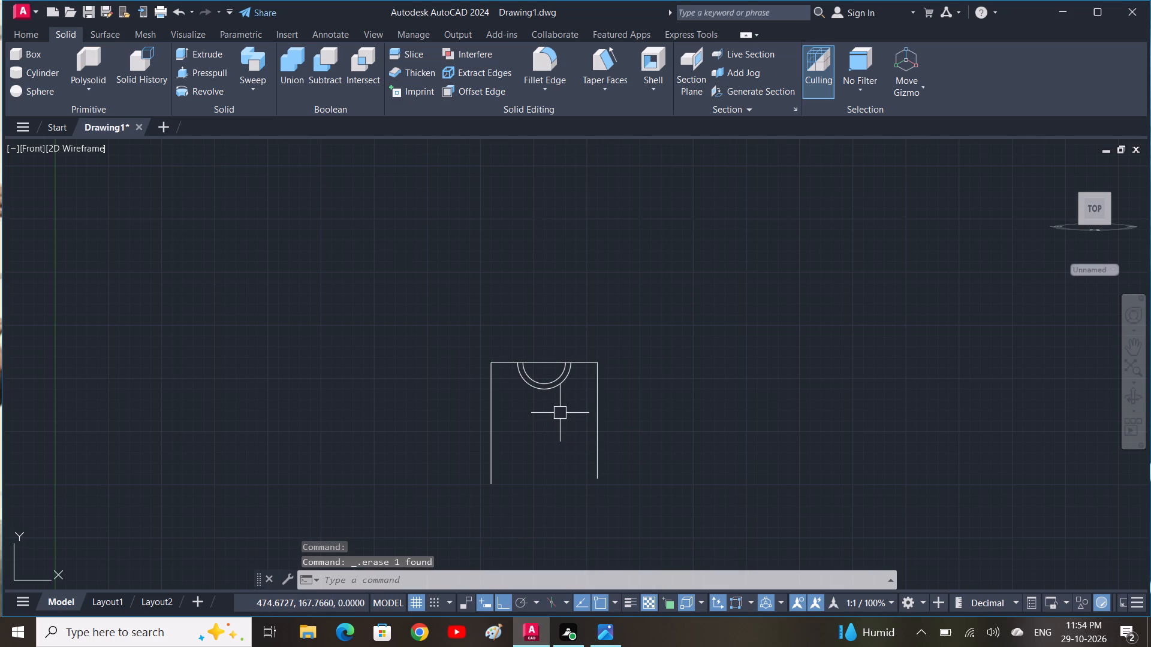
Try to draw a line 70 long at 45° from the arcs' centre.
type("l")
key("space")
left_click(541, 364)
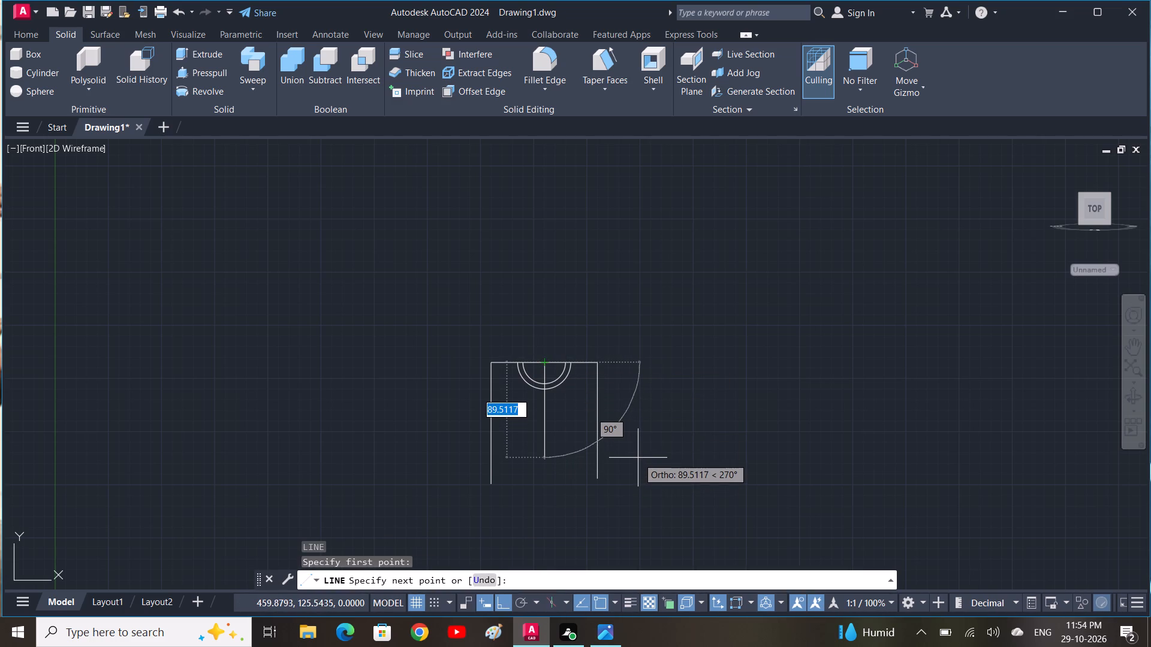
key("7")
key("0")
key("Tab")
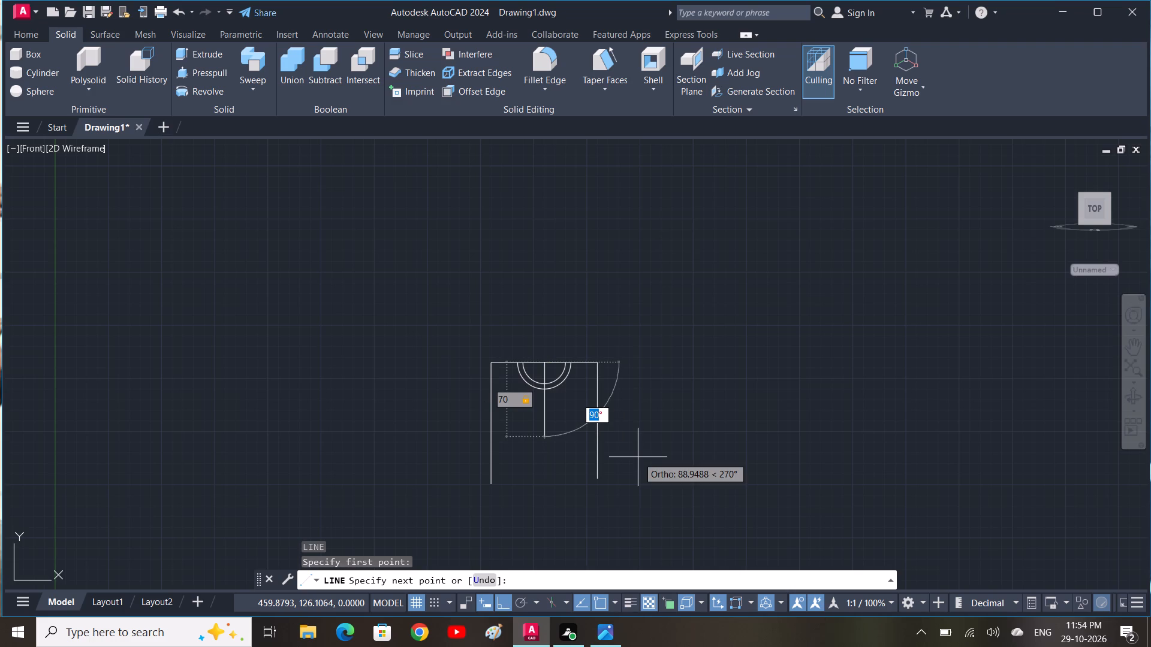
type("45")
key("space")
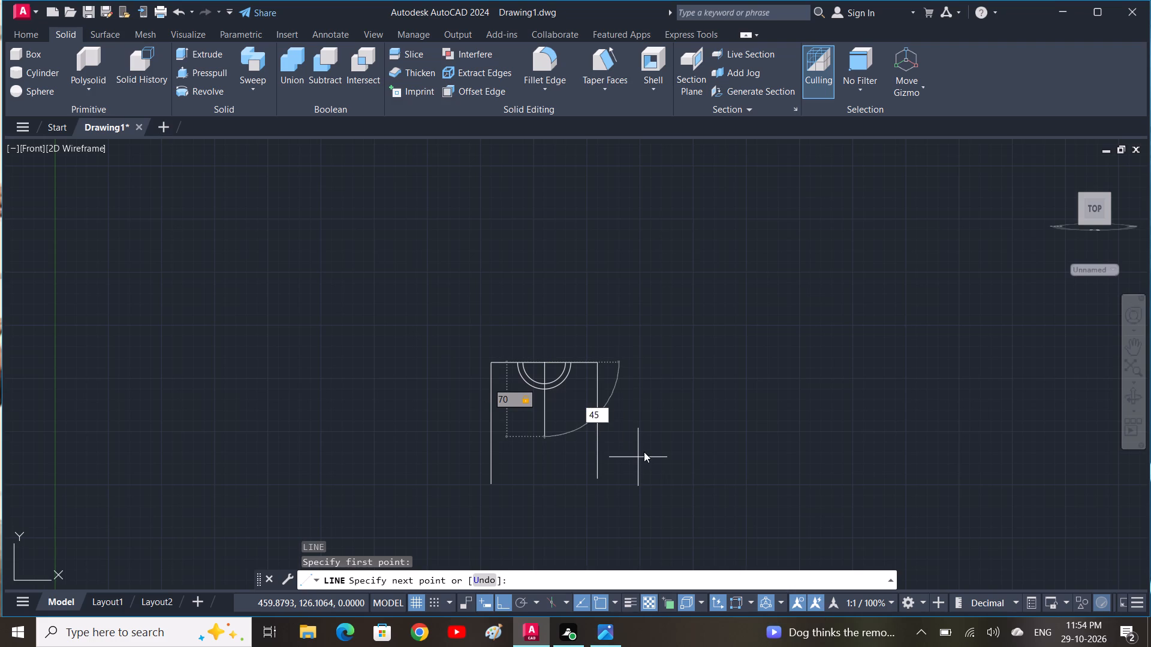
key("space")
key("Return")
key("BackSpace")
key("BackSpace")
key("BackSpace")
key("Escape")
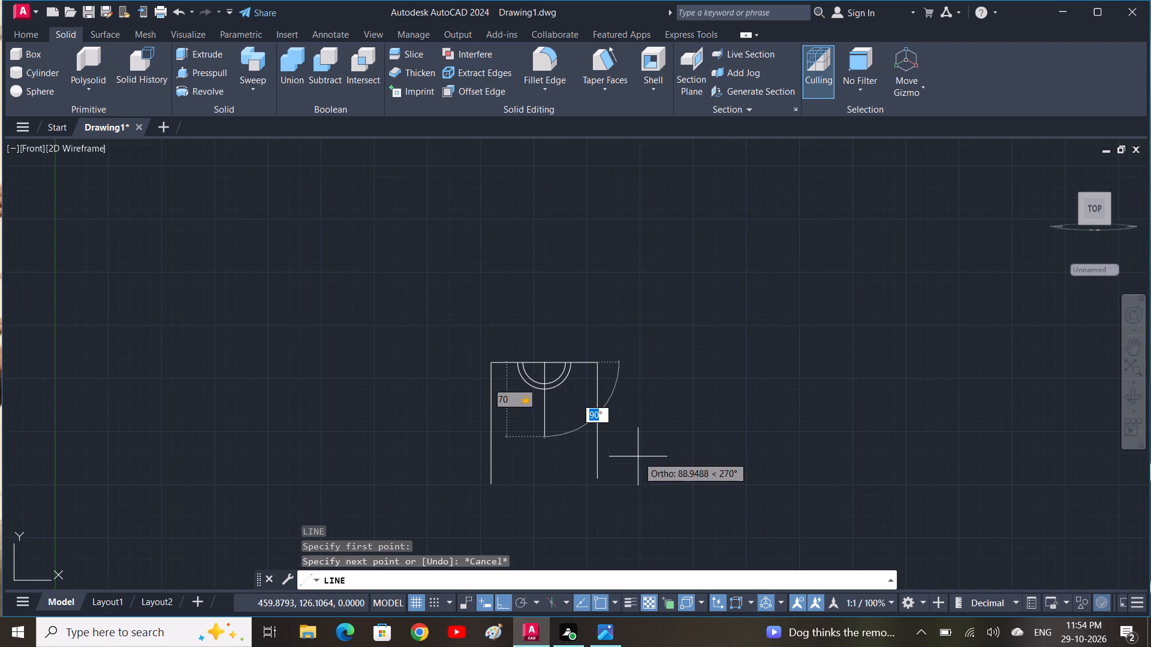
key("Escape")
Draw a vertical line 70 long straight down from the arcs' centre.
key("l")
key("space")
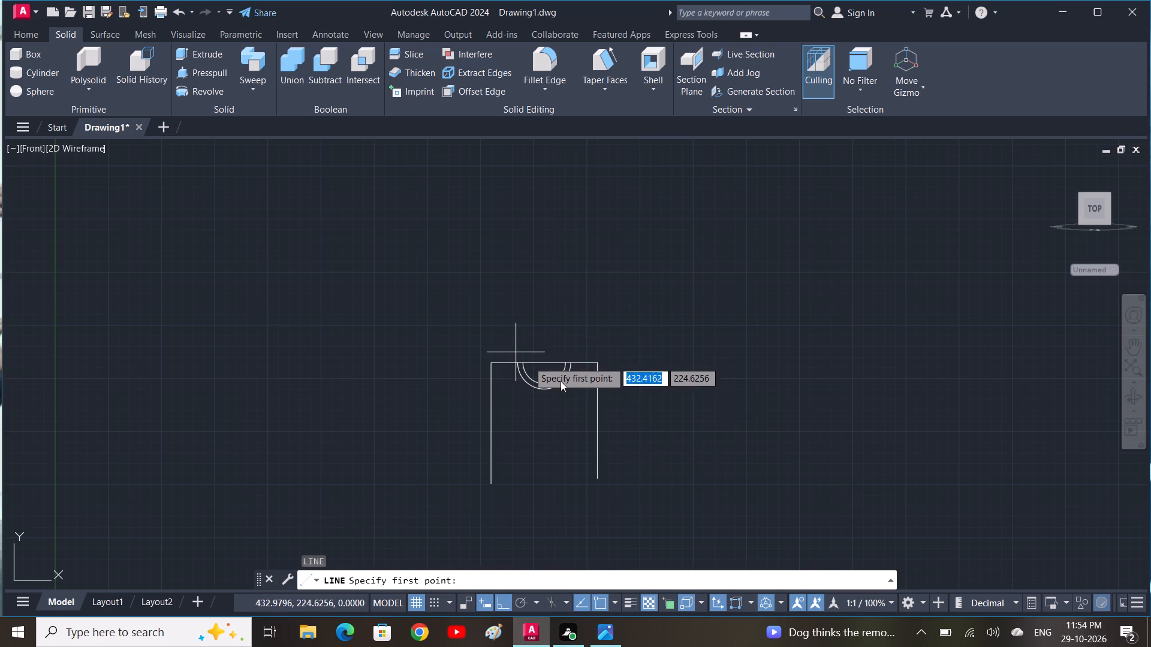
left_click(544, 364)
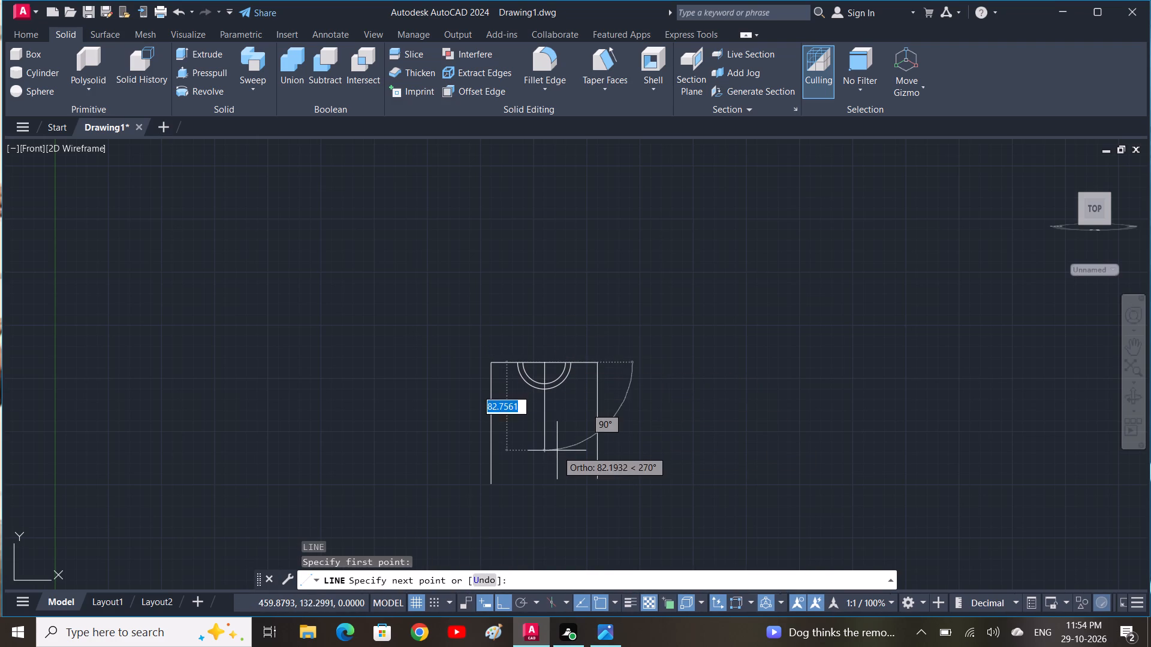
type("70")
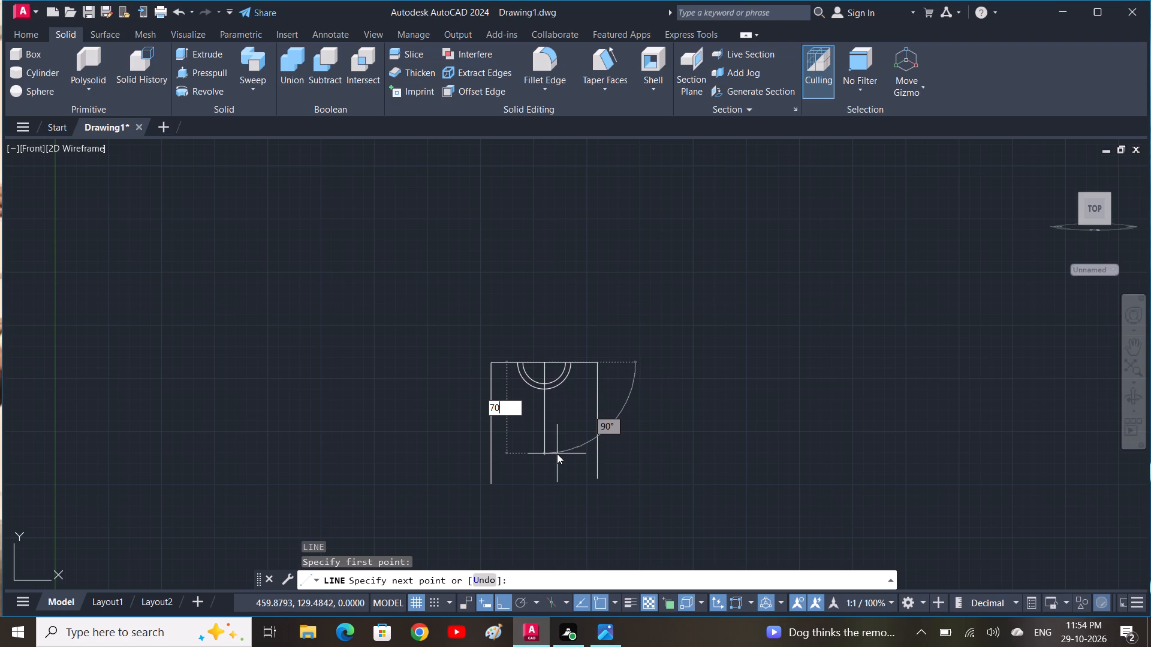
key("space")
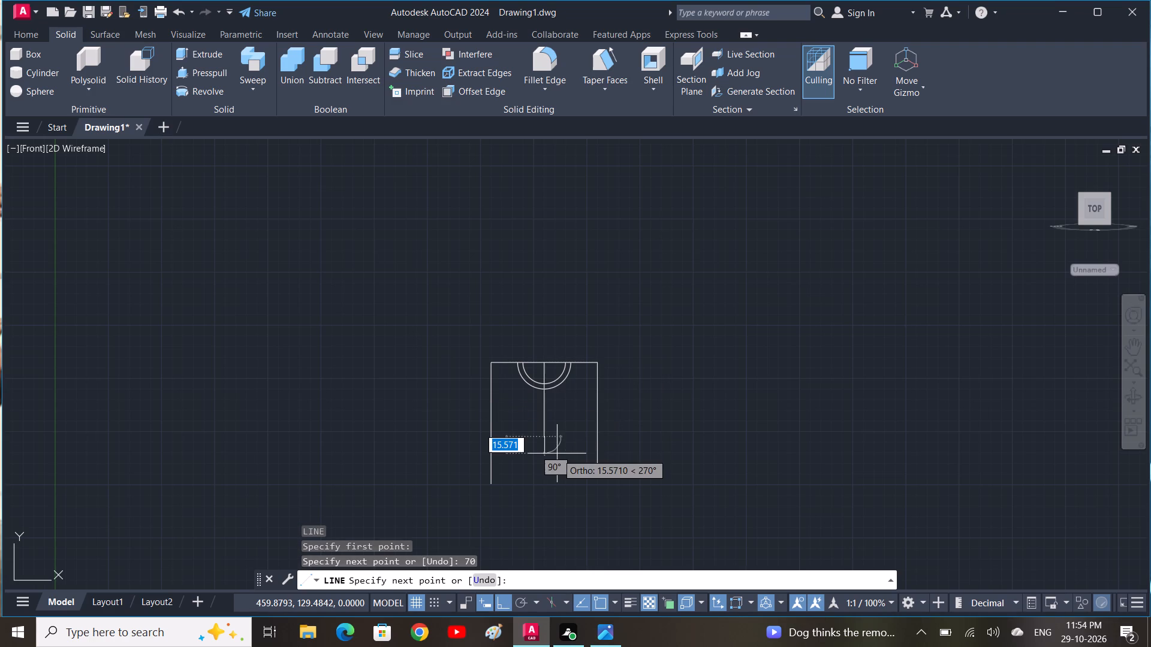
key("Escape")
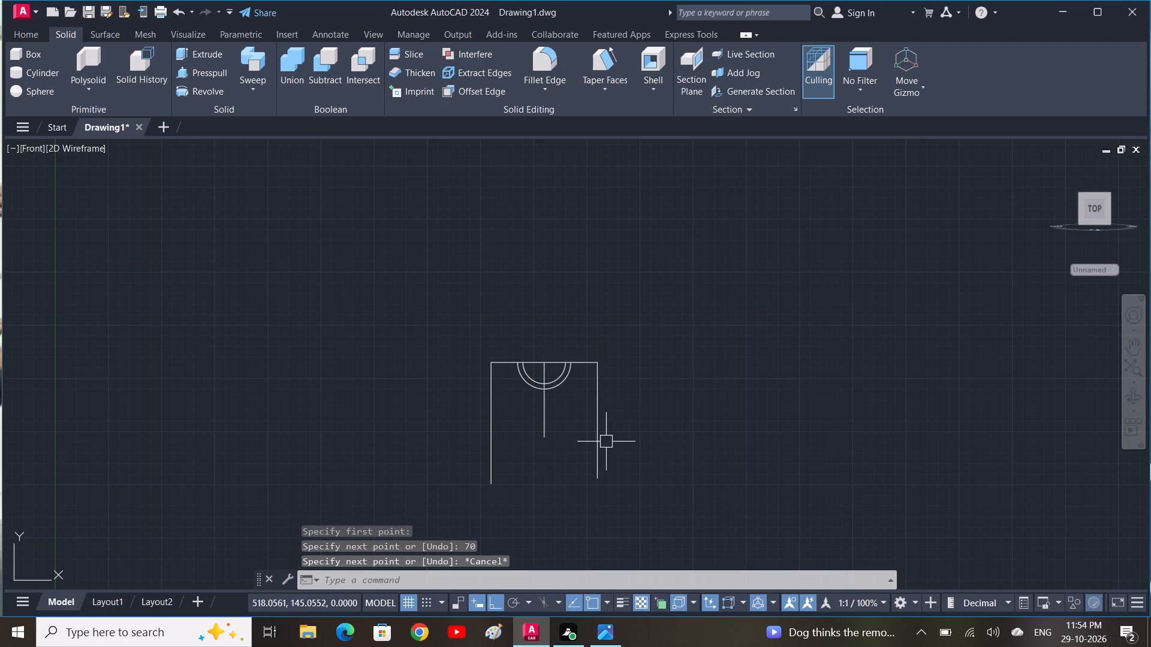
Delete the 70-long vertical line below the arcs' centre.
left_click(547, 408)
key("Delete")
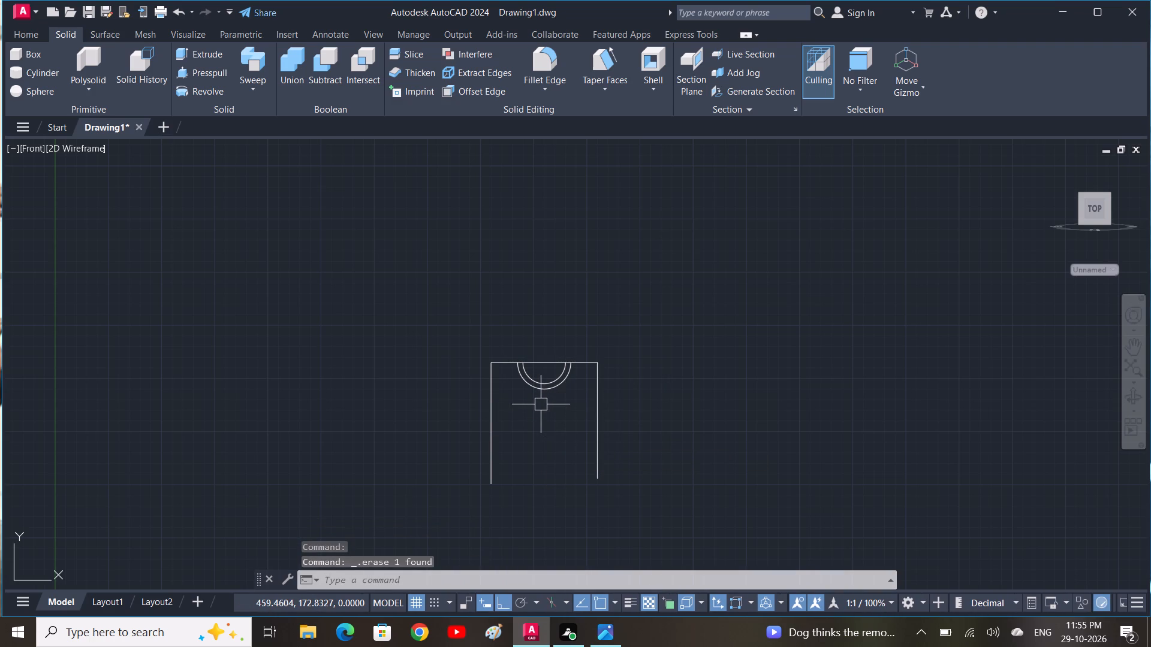
Draw a line about 132 long from the arcs' centre at 45° down to the right, with ortho off.
key("l")
key("space")
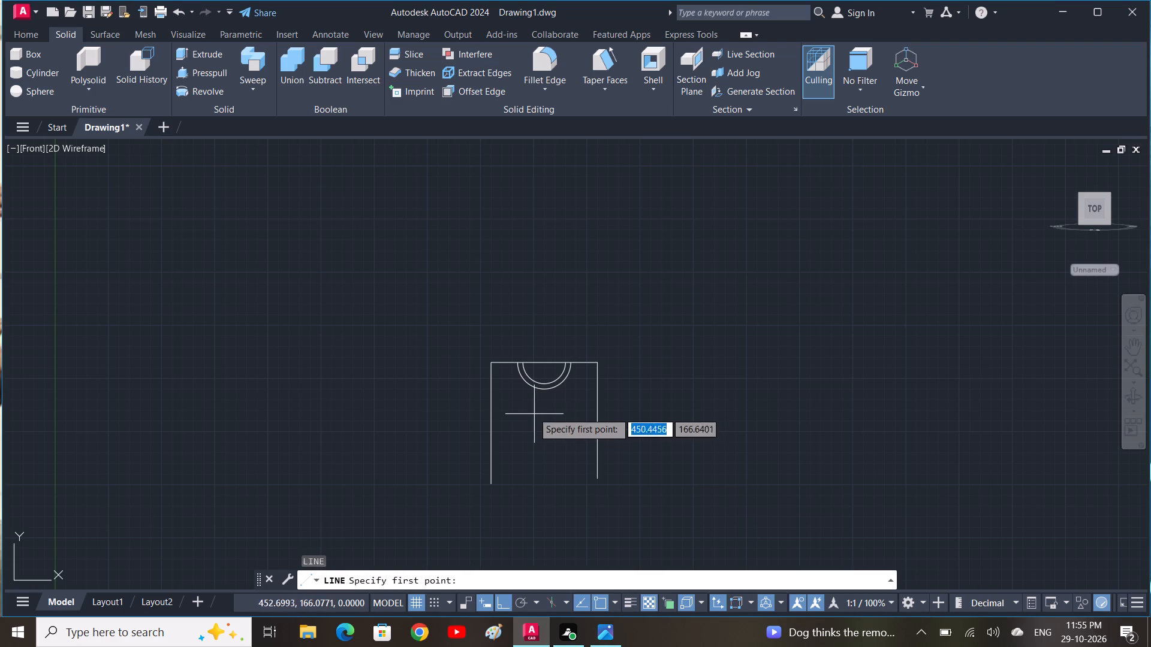
left_click(543, 359)
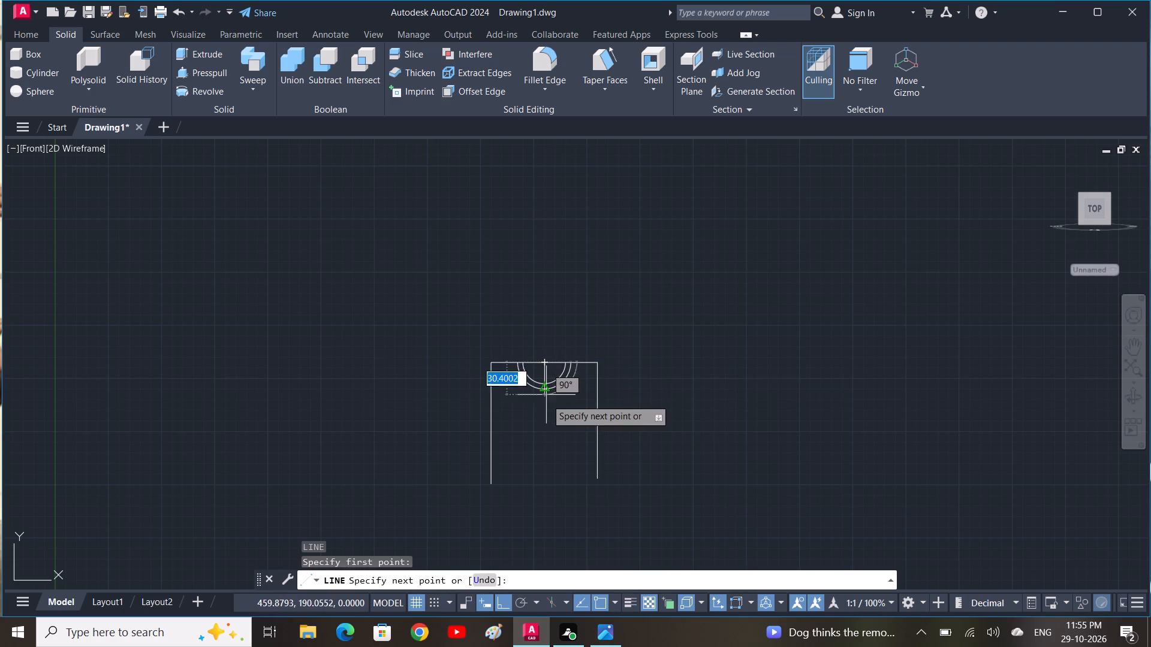
type("70")
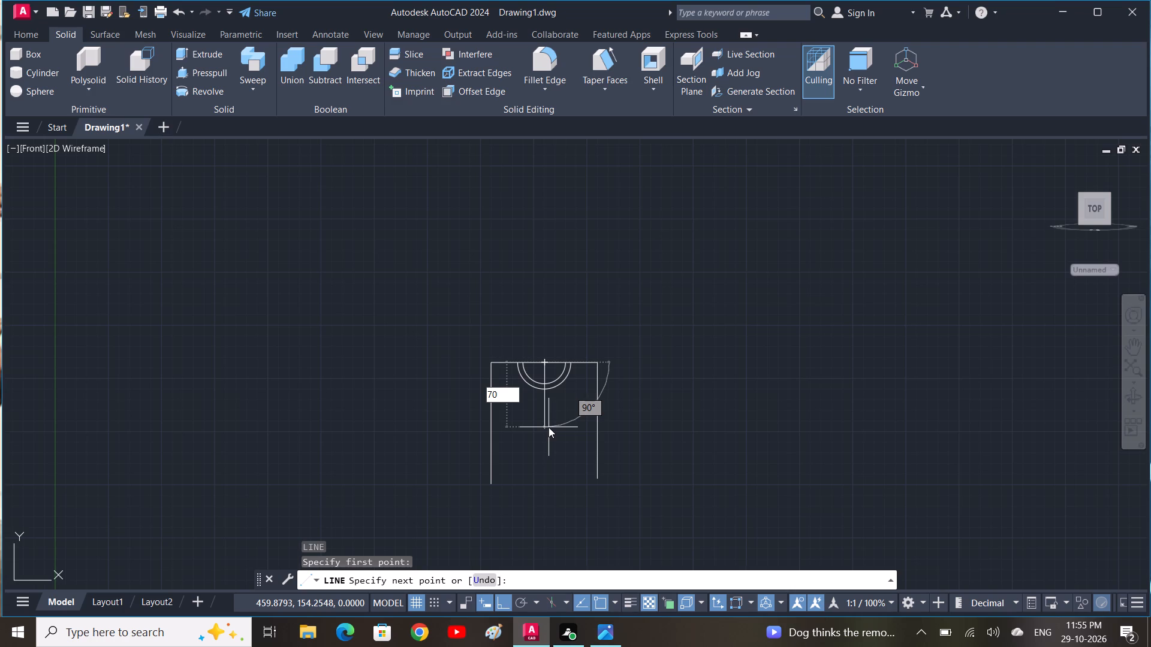
key("shift+at")
key("shift+less")
key("Tab")
key("Tab")
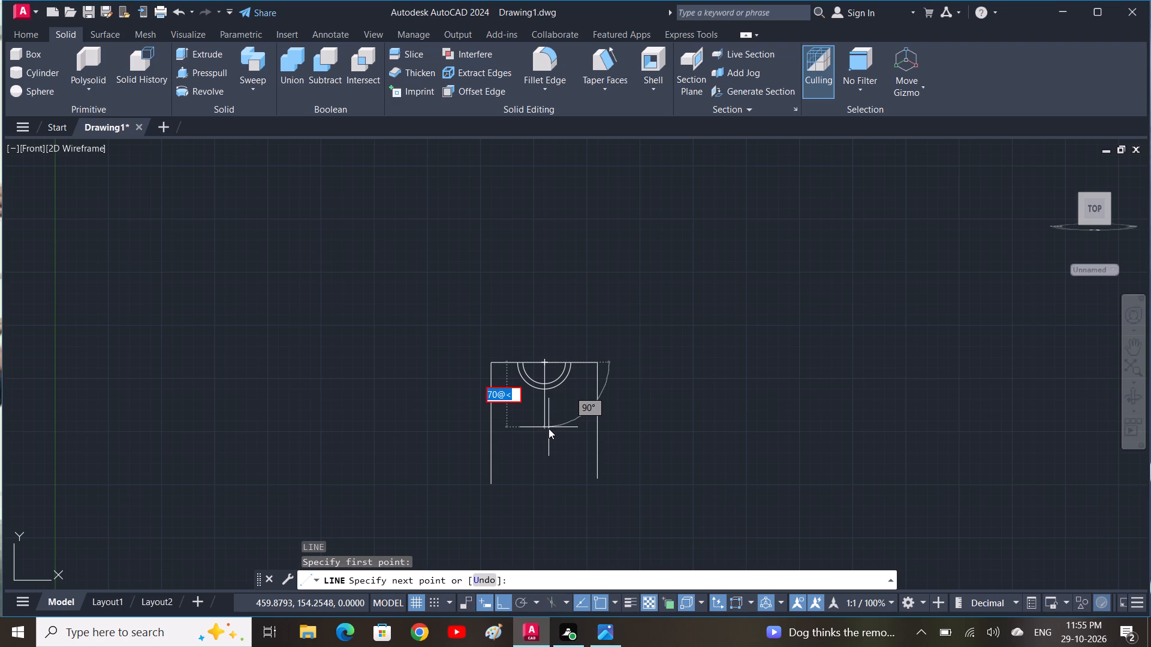
key("Escape")
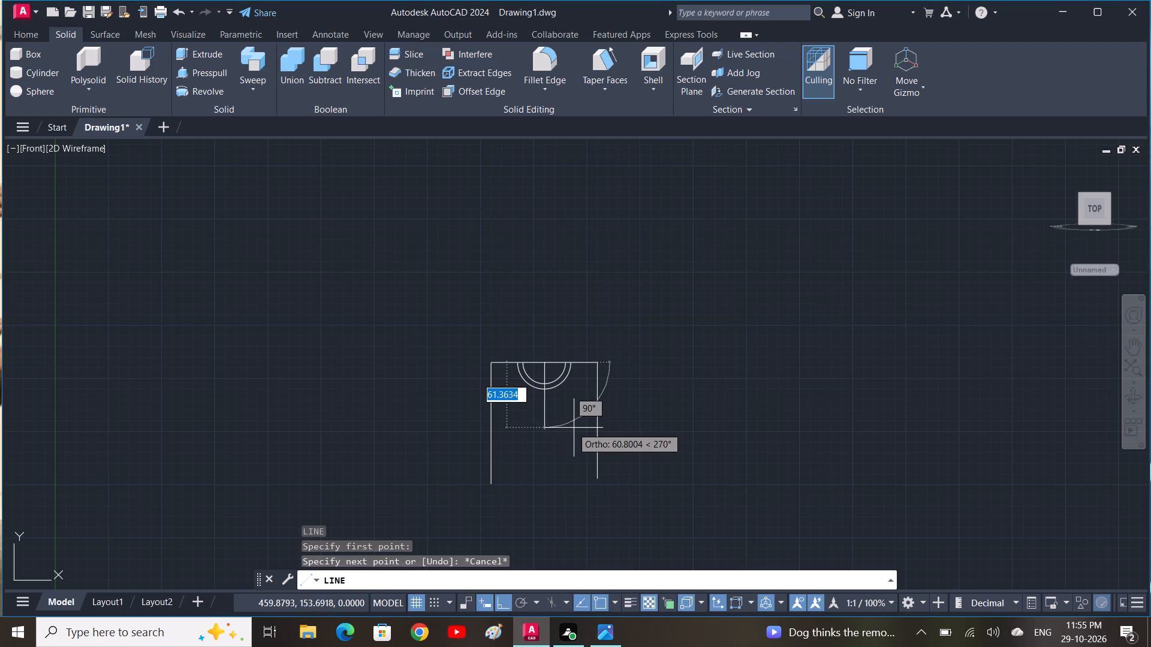
key("F8")
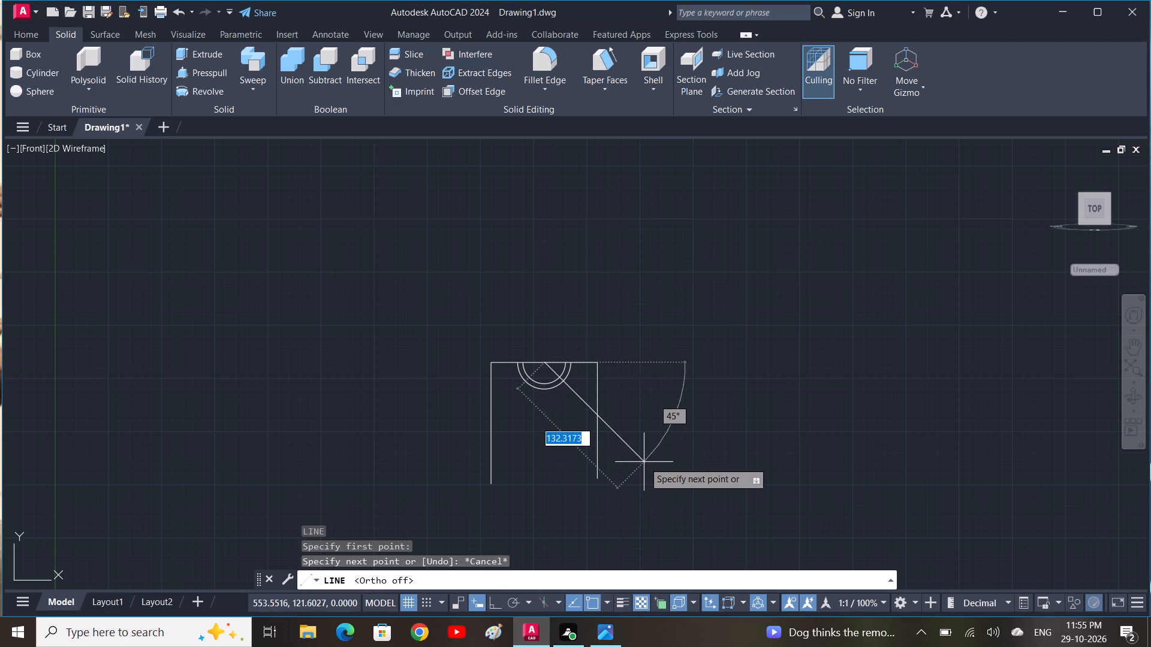
left_click(644, 462)
key("space")
Mirror the 45° line about the vertical axis through the arcs' centre, keeping the original.
left_click(586, 407)
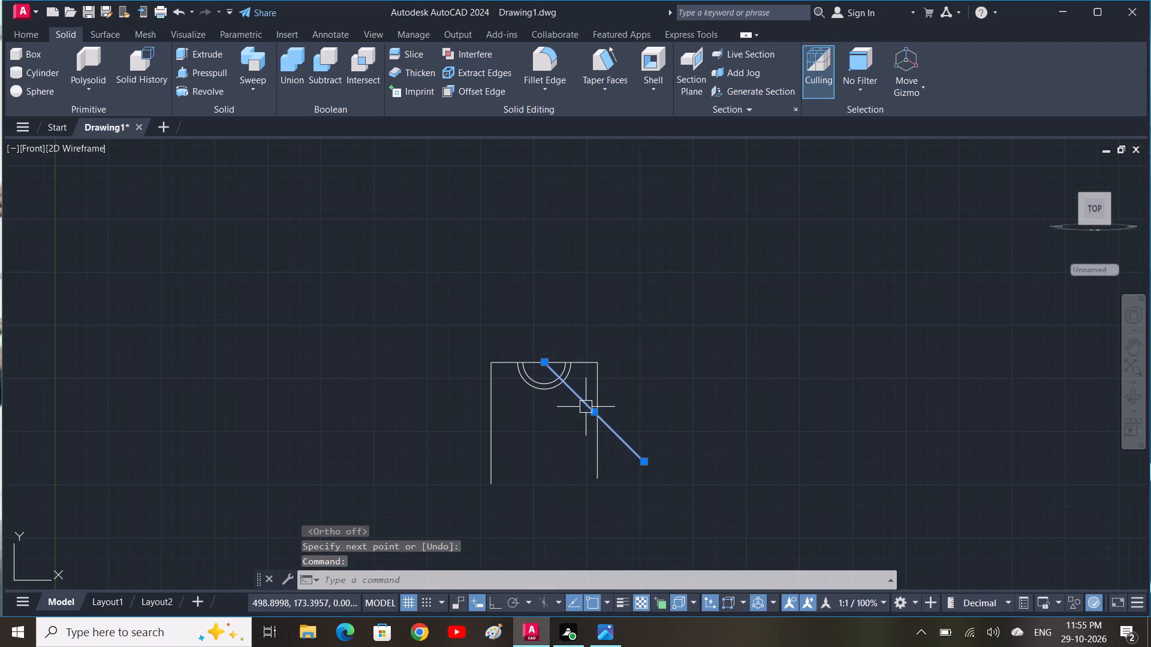
type("mi")
key("space")
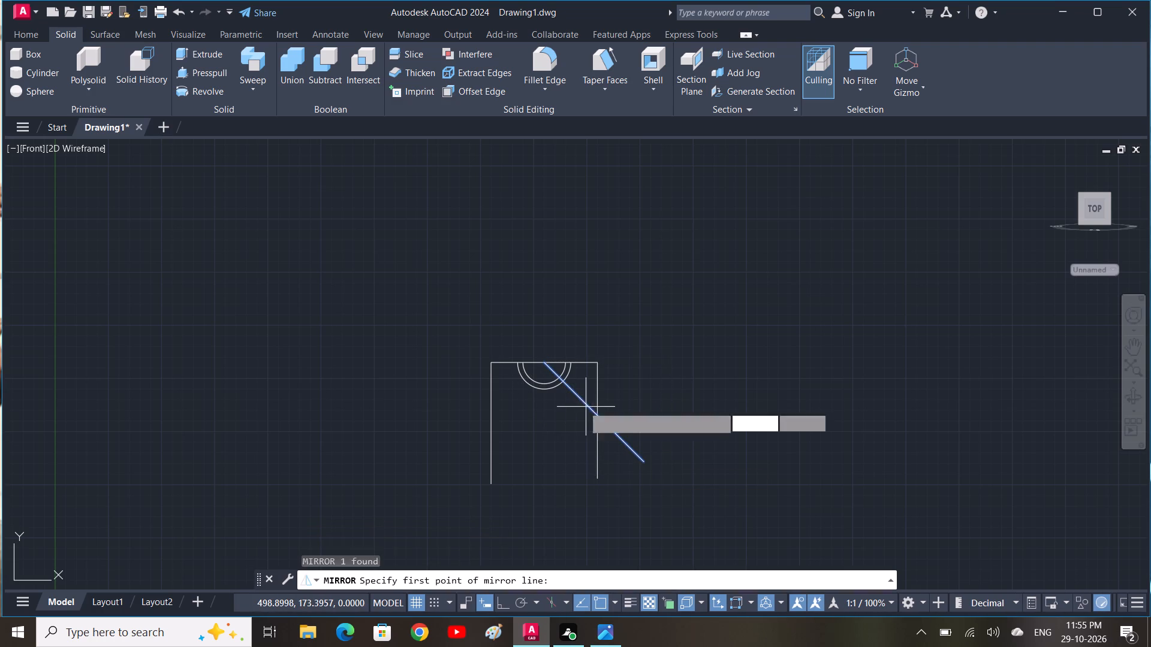
left_click(548, 358)
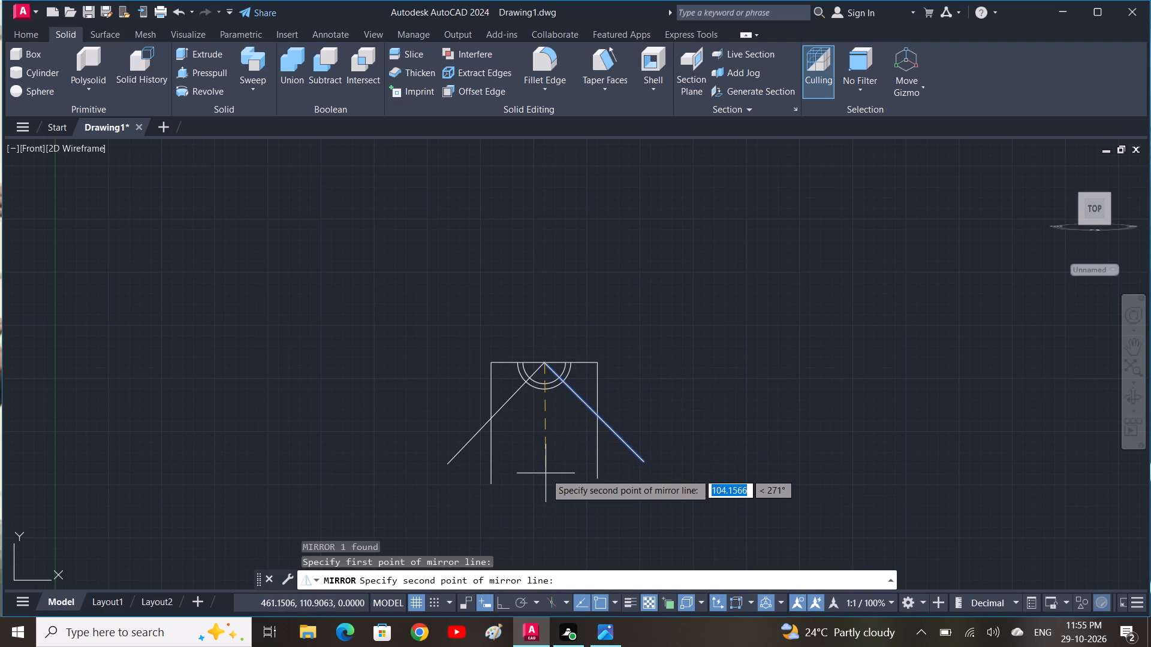
key("F8")
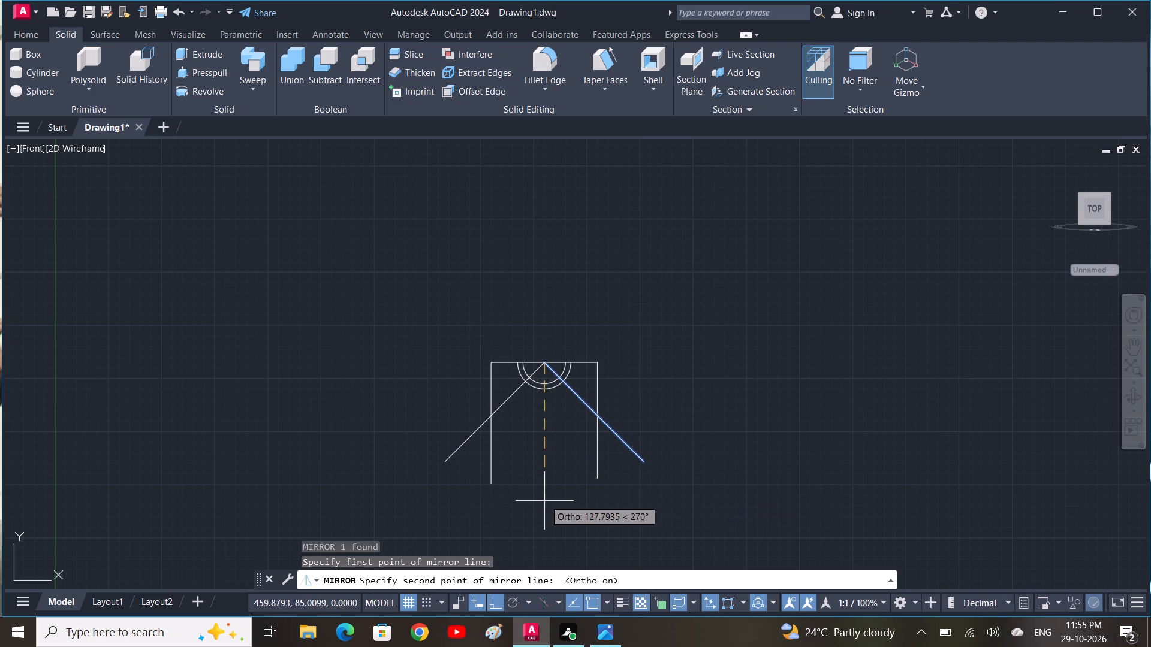
left_click(544, 503)
left_click_drag(564, 553, 544, 503)
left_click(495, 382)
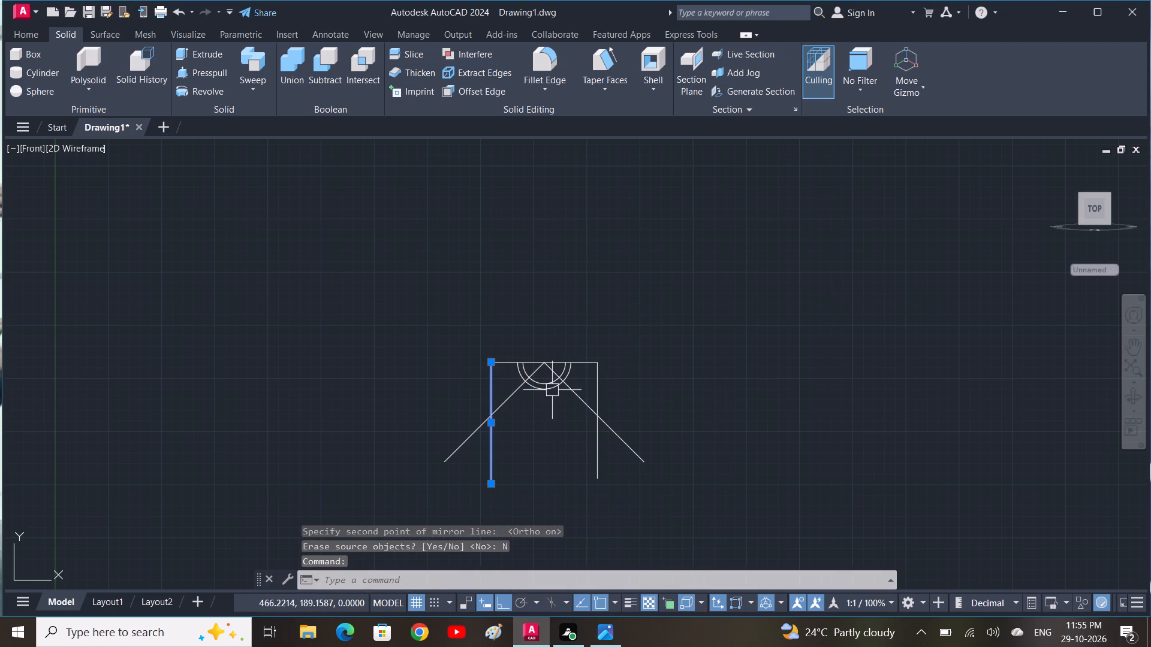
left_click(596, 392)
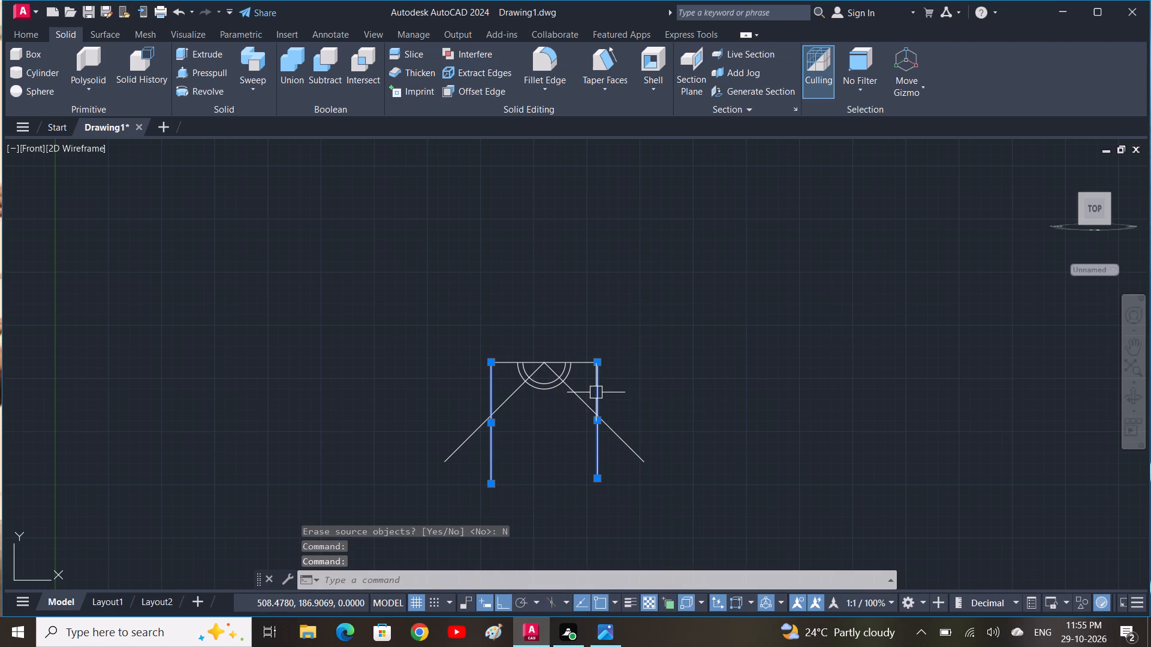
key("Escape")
Trim the angled lines outside the two vertical side lines, and the side lines below the crossings.
key("t")
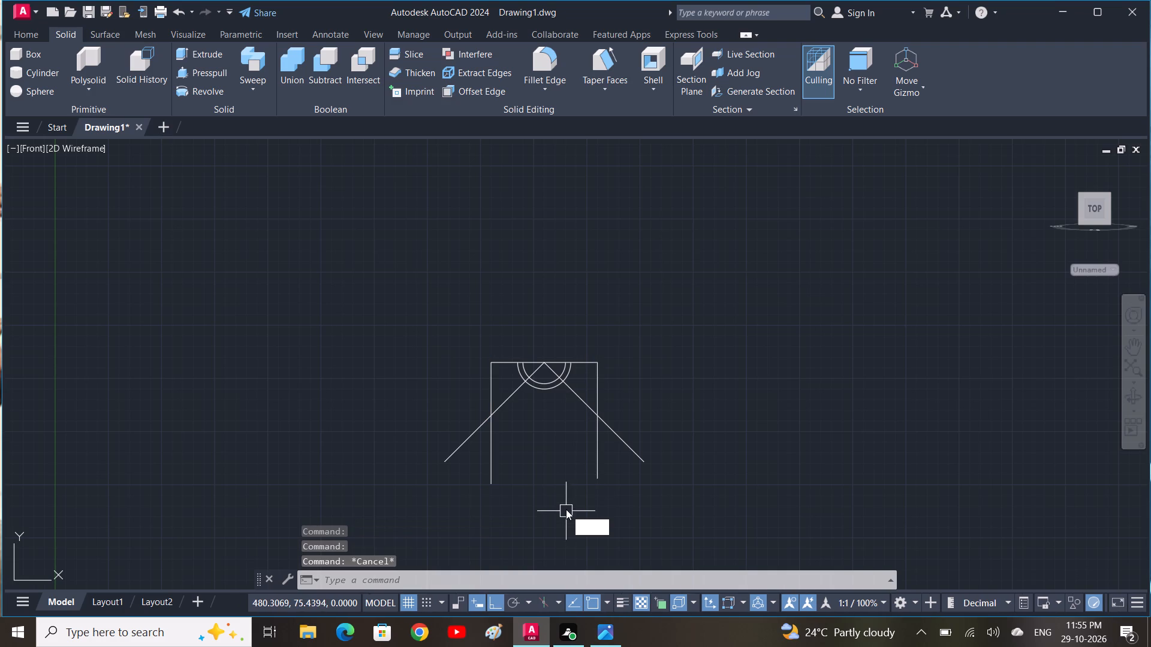
type("r")
key("space")
left_click_drag(462, 446, 535, 442)
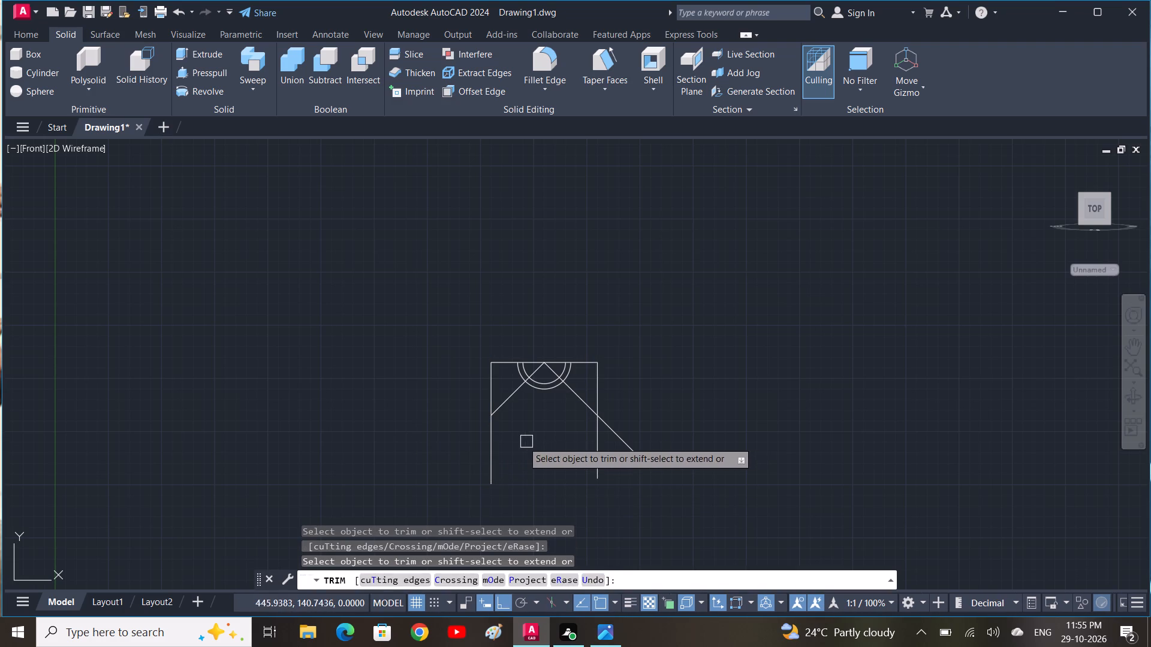
left_click_drag(518, 440, 434, 440)
left_click_drag(647, 425, 575, 467)
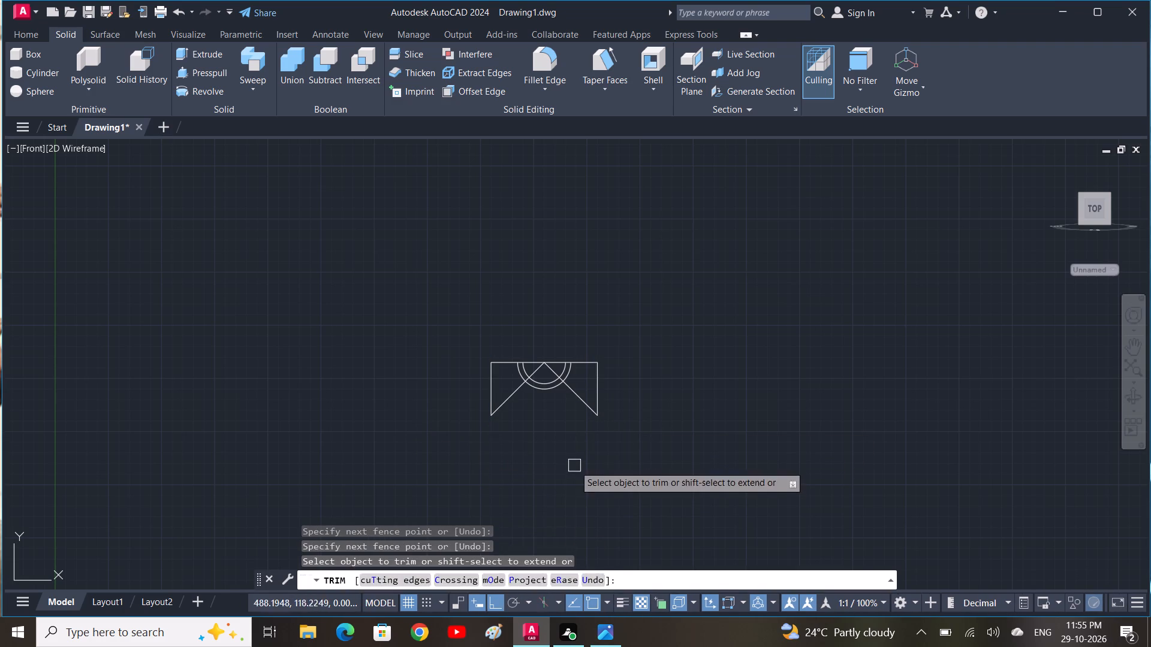
key("Escape")
Delete the two shortened vertical side lines.
left_click(598, 380)
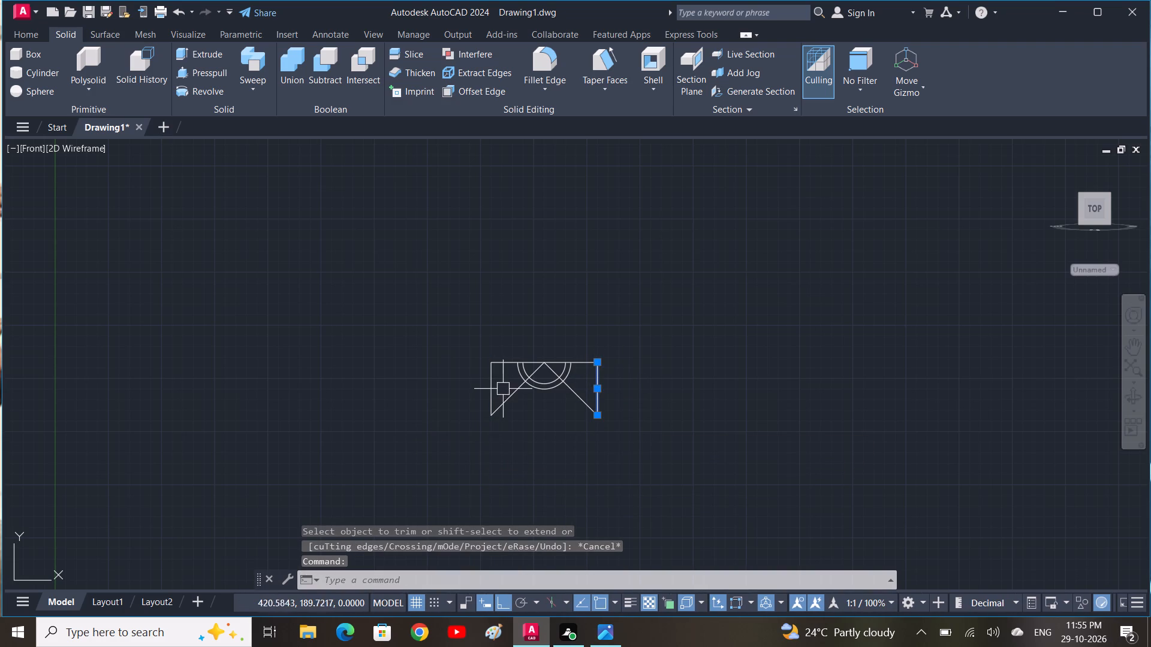
left_click(487, 386)
key("Delete")
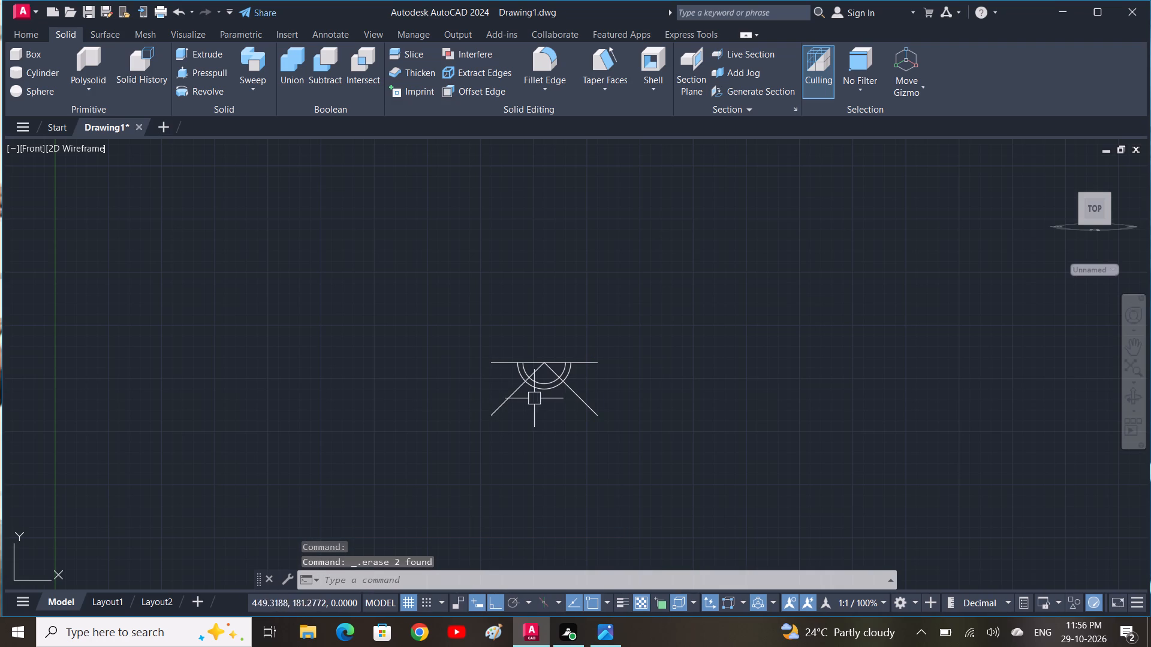
Trim away the portions of both angled lines that lie inside the inner arc.
scroll(543, 384, "up", 2)
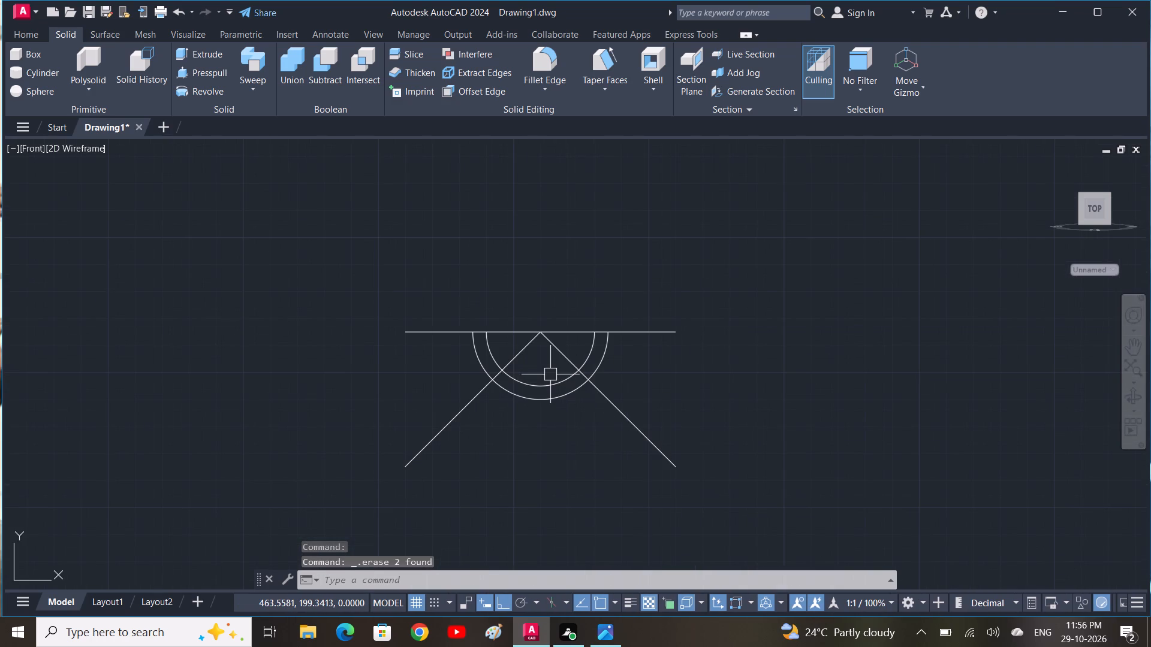
key("t")
type("r")
key("space")
left_click(522, 355)
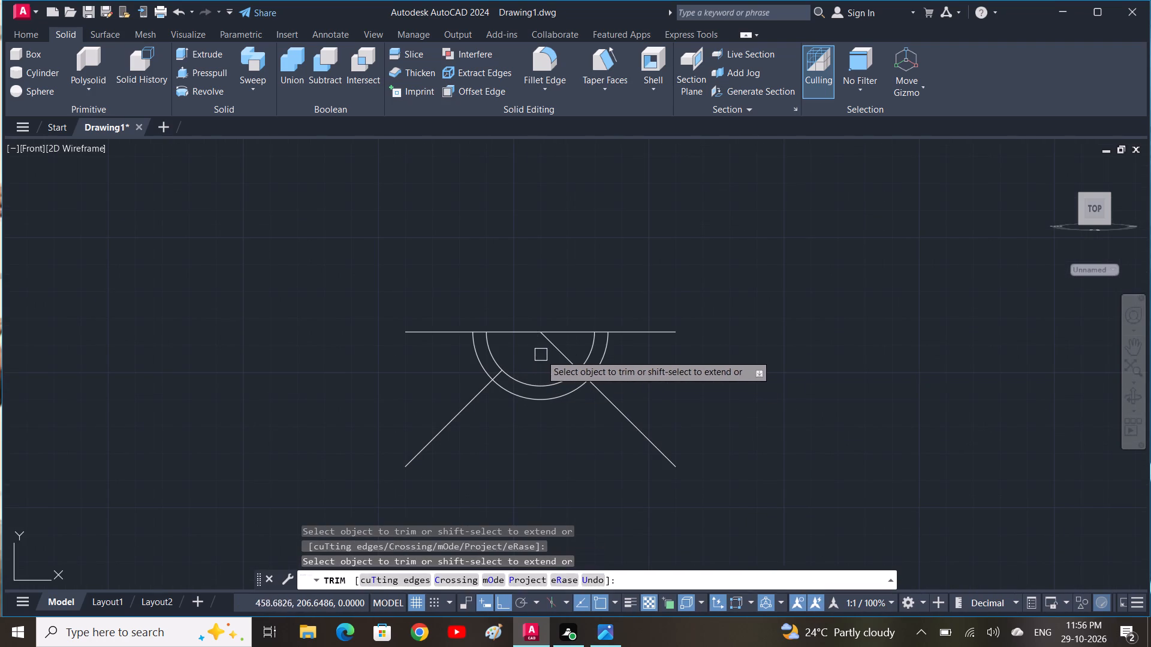
left_click(564, 353)
key("Escape")
Trim the short pieces of both angled lines between the inner and outer arcs.
scroll(508, 389, "up", 2)
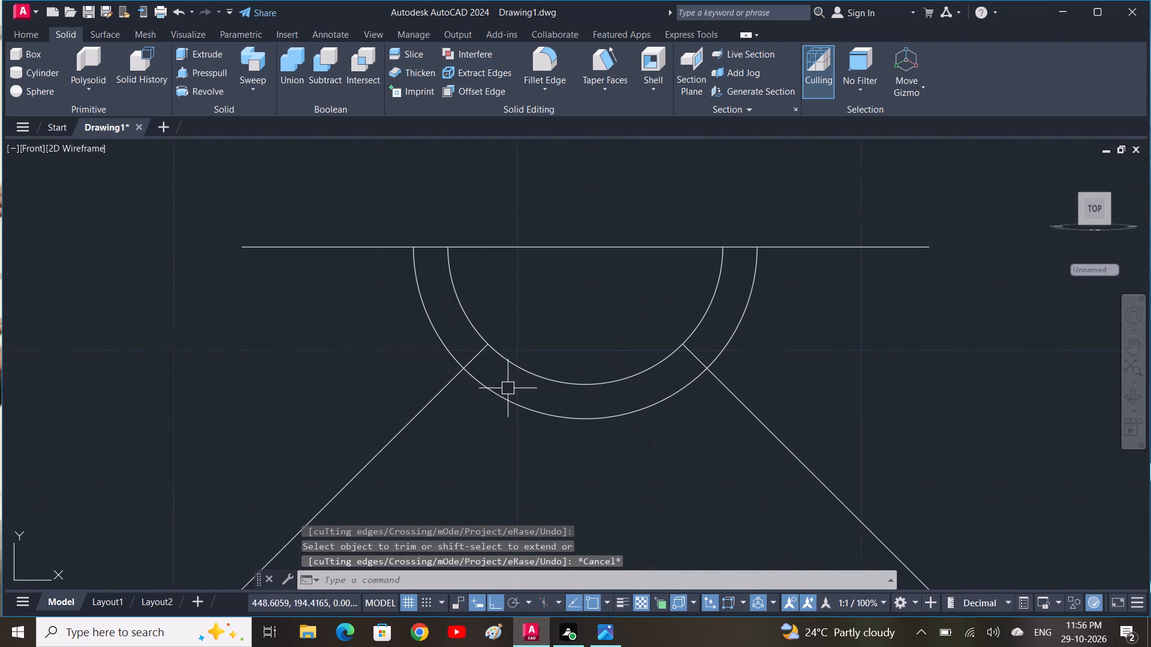
key("Escape")
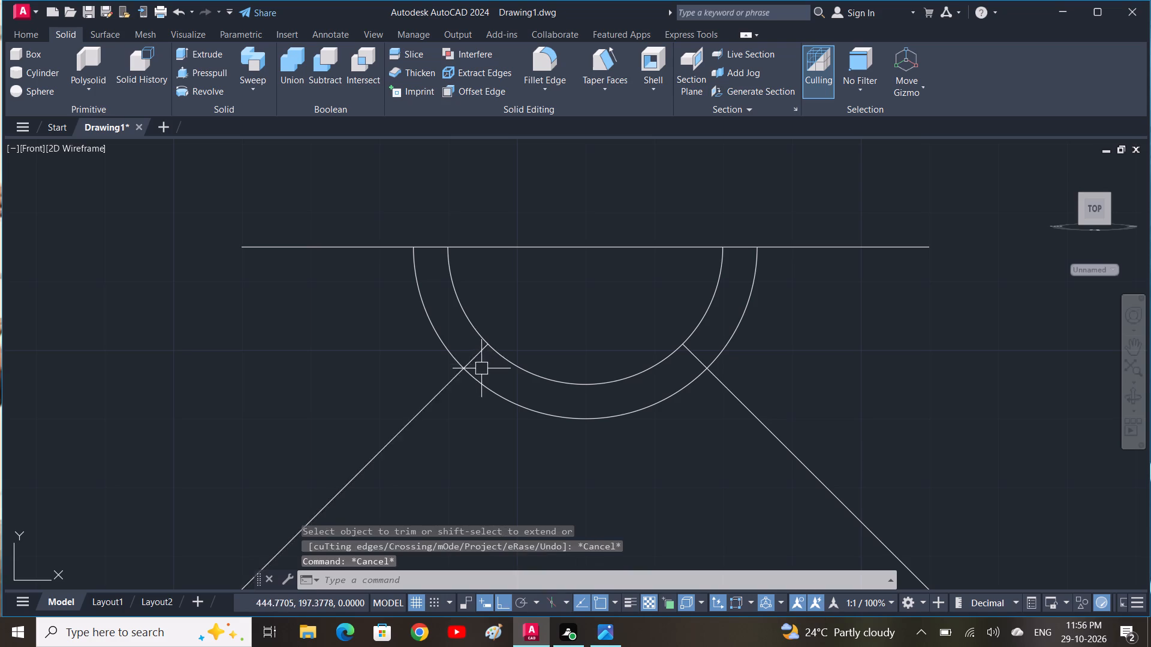
type("tr")
key("space")
left_click(478, 355)
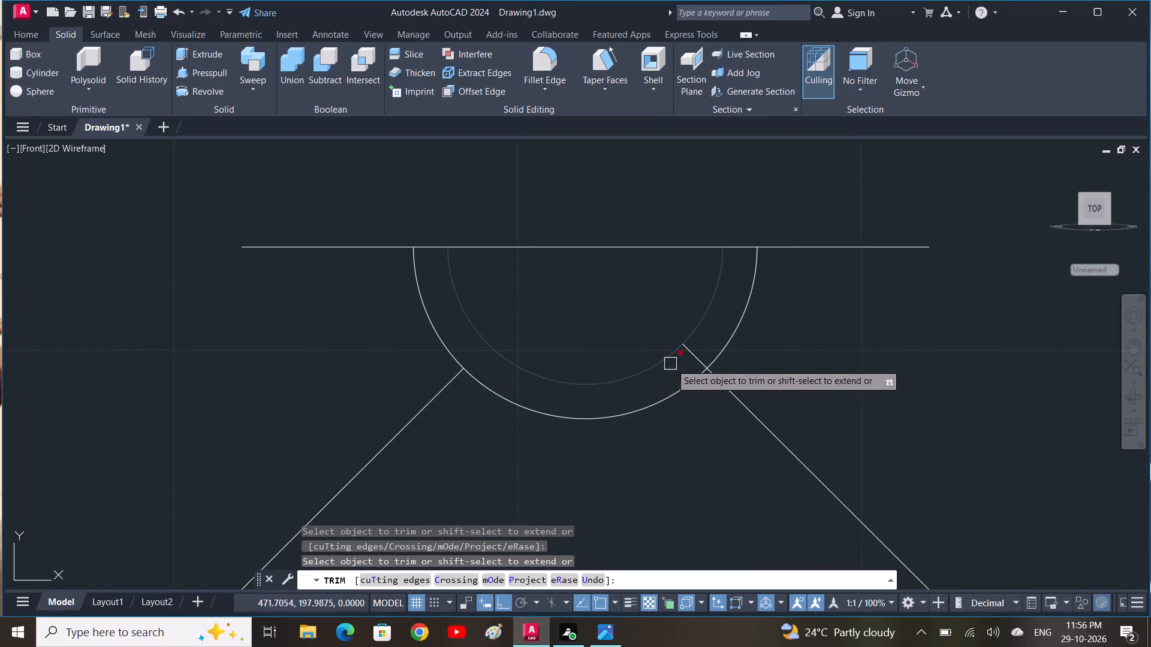
left_click(695, 356)
key("Escape")
Offset both angled lines by 5 to their upper, outer sides to give the legs thickness.
scroll(694, 419, "down", 1)
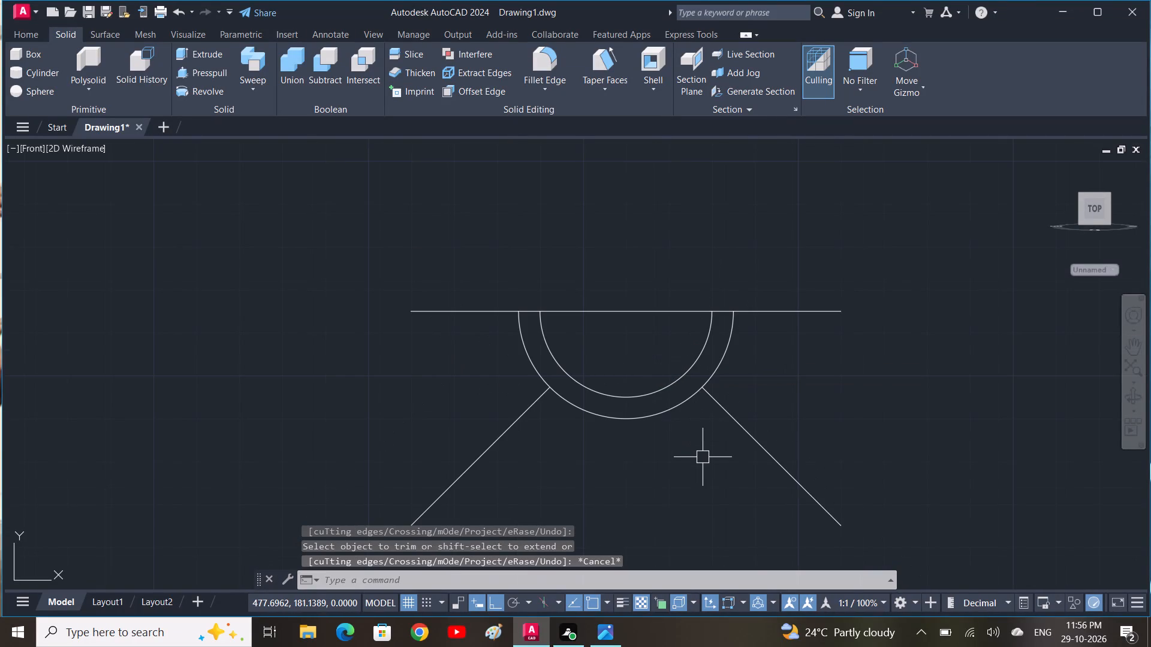
key("Escape")
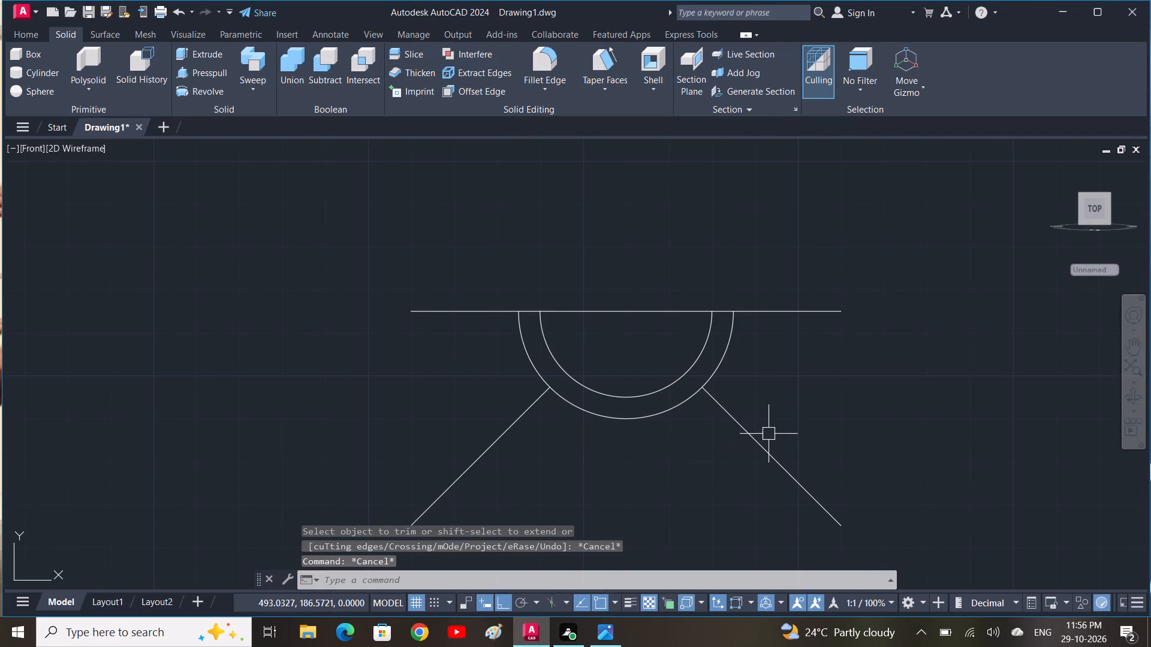
left_click(755, 438)
type("o")
key("space")
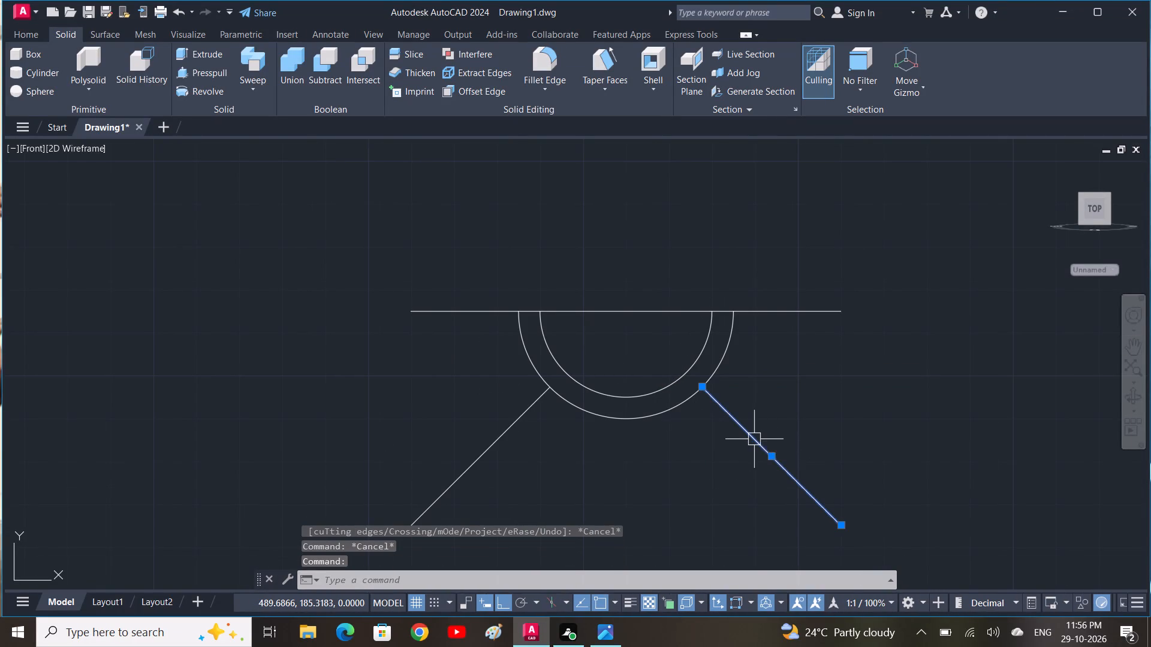
type("5")
key("space")
left_click(754, 439)
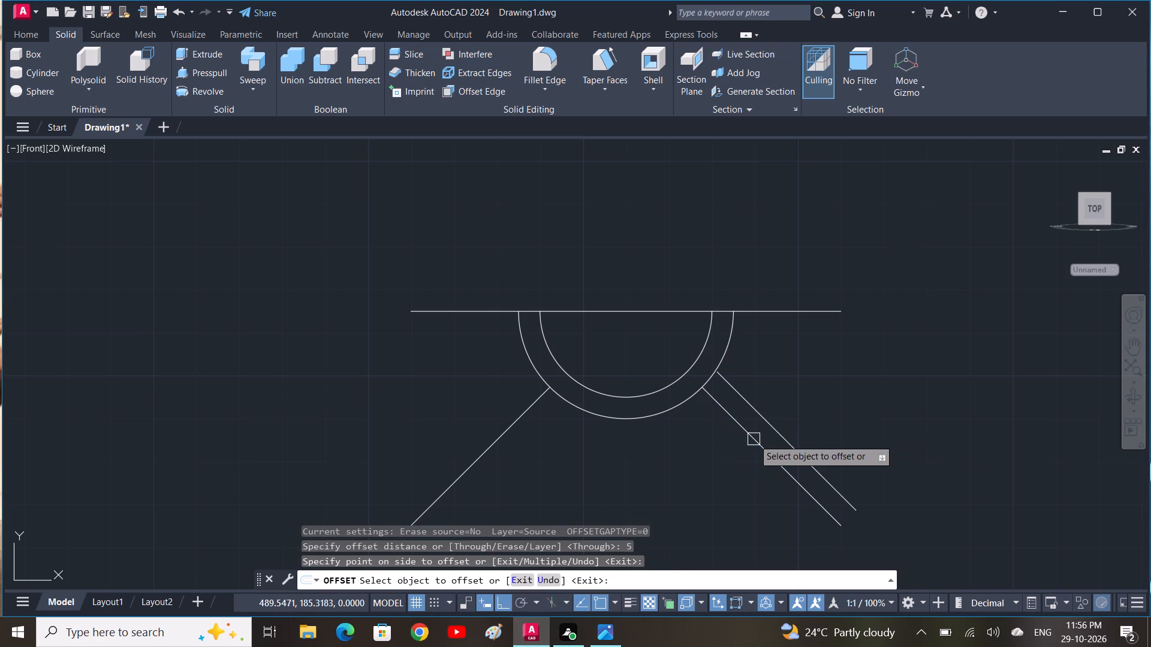
left_click(493, 440)
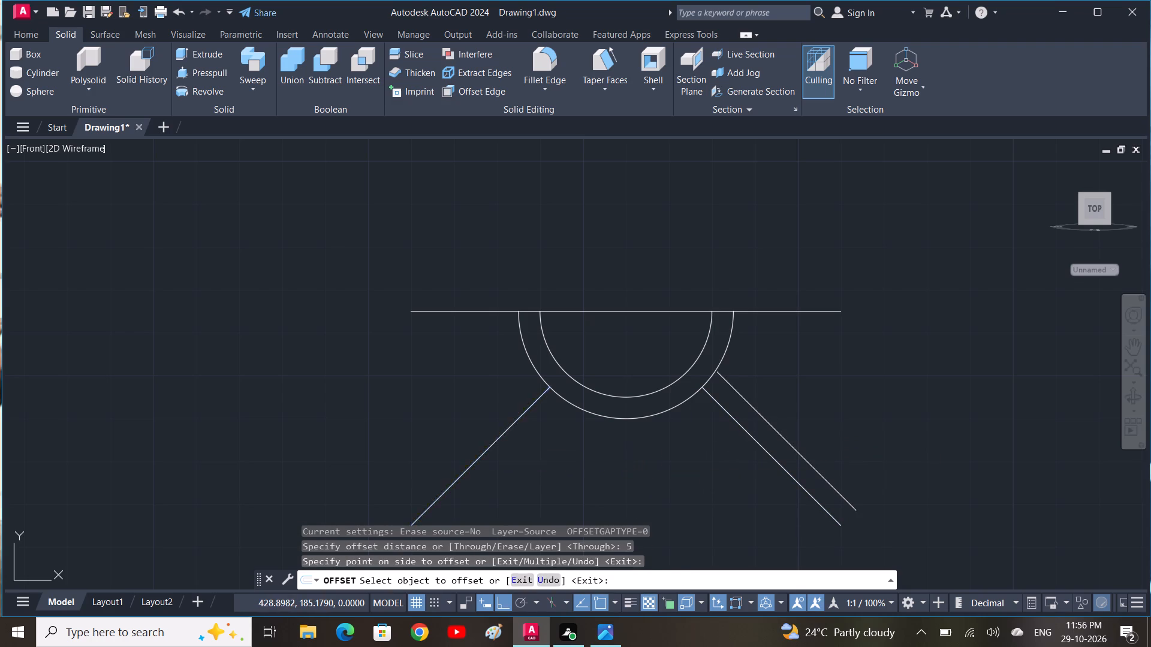
left_click(489, 414)
middle_click_drag(617, 508, 610, 478)
key("Escape")
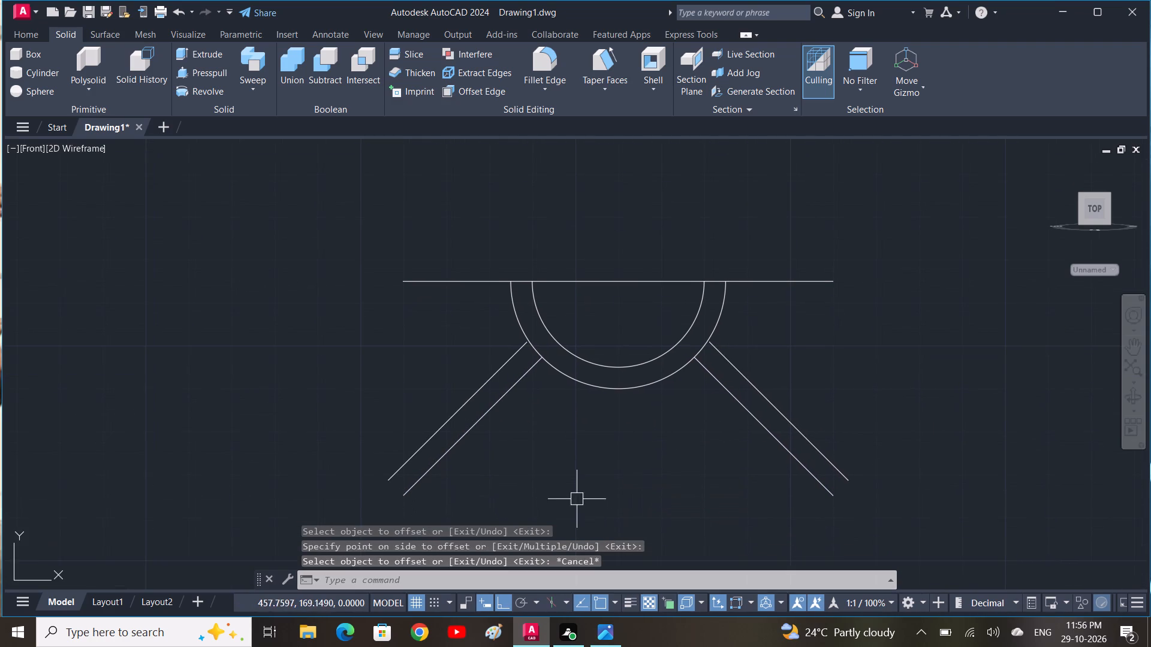
Close the lower end of the left leg with a line joining its two parallel edges.
middle_click_drag(561, 494, 556, 464)
type("l")
key("space")
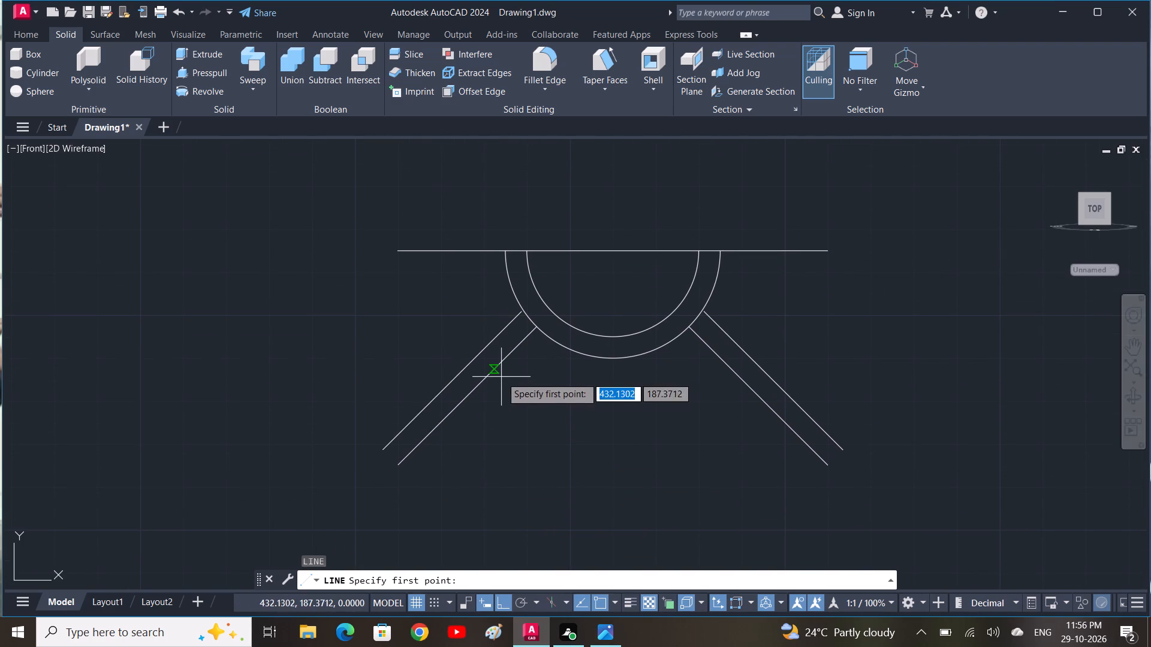
scroll(367, 468, "up", 3)
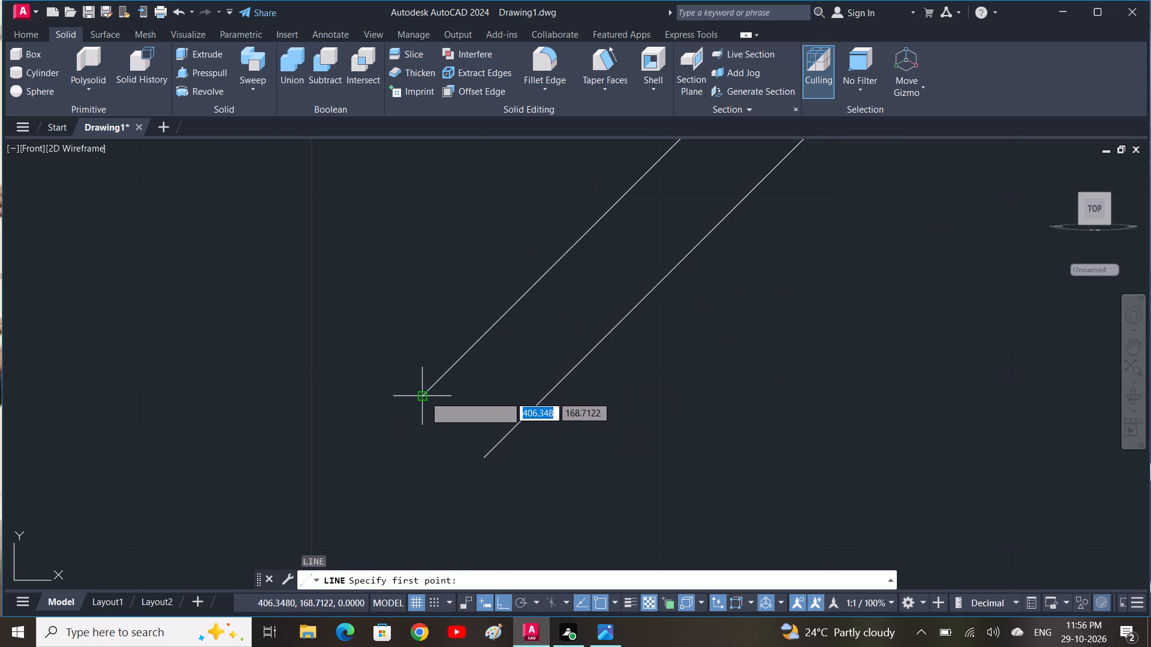
left_click(424, 396)
left_click(484, 461)
key("space")
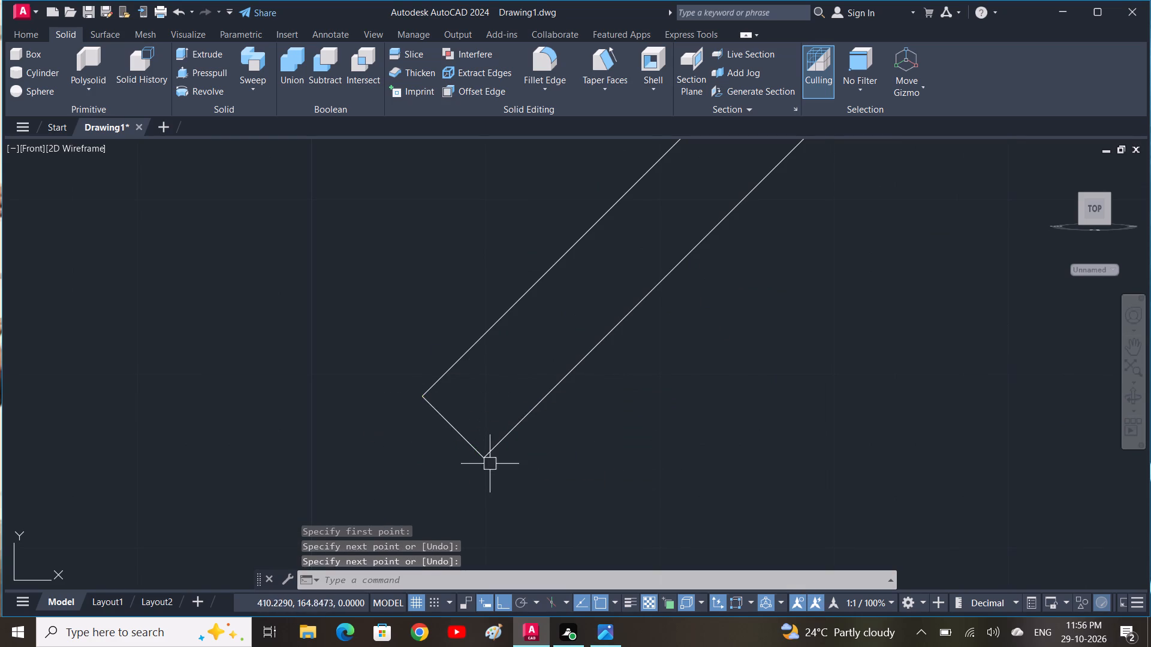
Close the lower end of the right leg with a line joining its two parallel edges.
scroll(597, 471, "down", 3)
middle_click_drag(755, 470, 528, 469)
key("space")
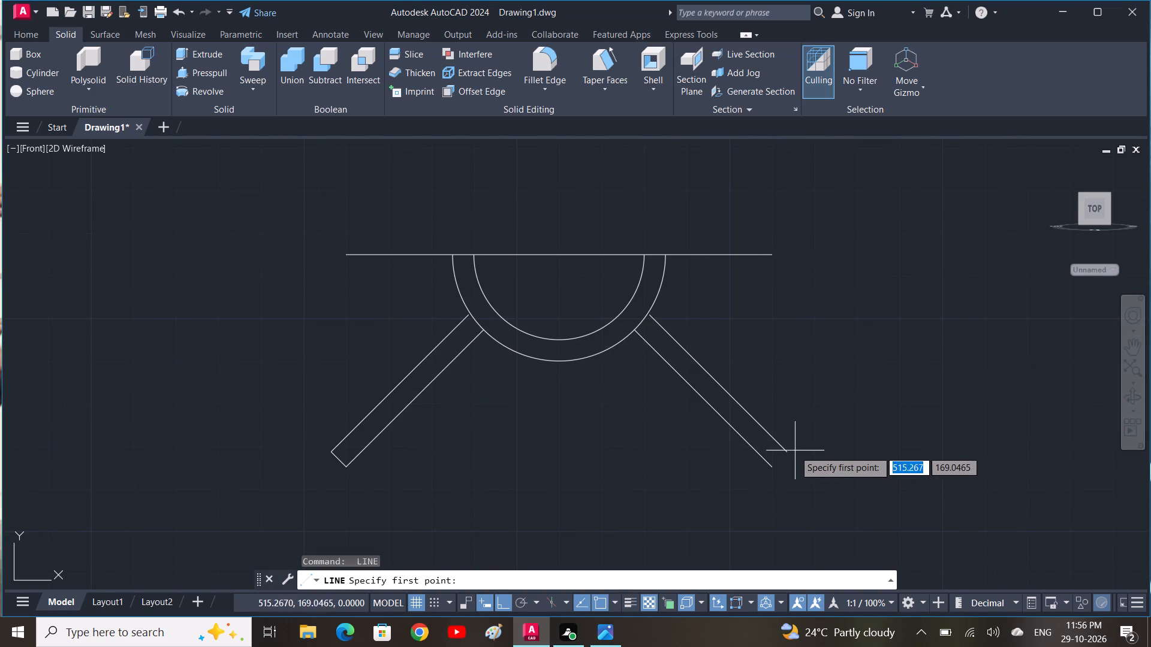
left_click(787, 451)
left_click(770, 464)
key("space")
key("space")
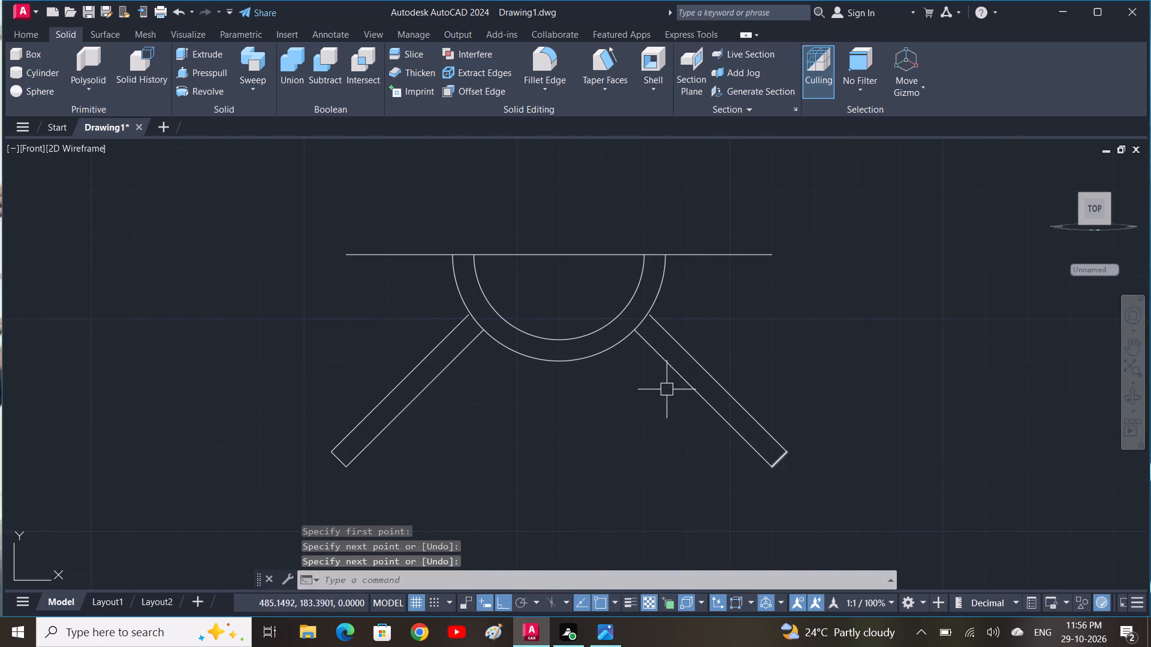
Draw a line about 2.6 long continuing the right leg's upper edge past the outer arc, with Ortho off.
scroll(652, 314, "up", 4)
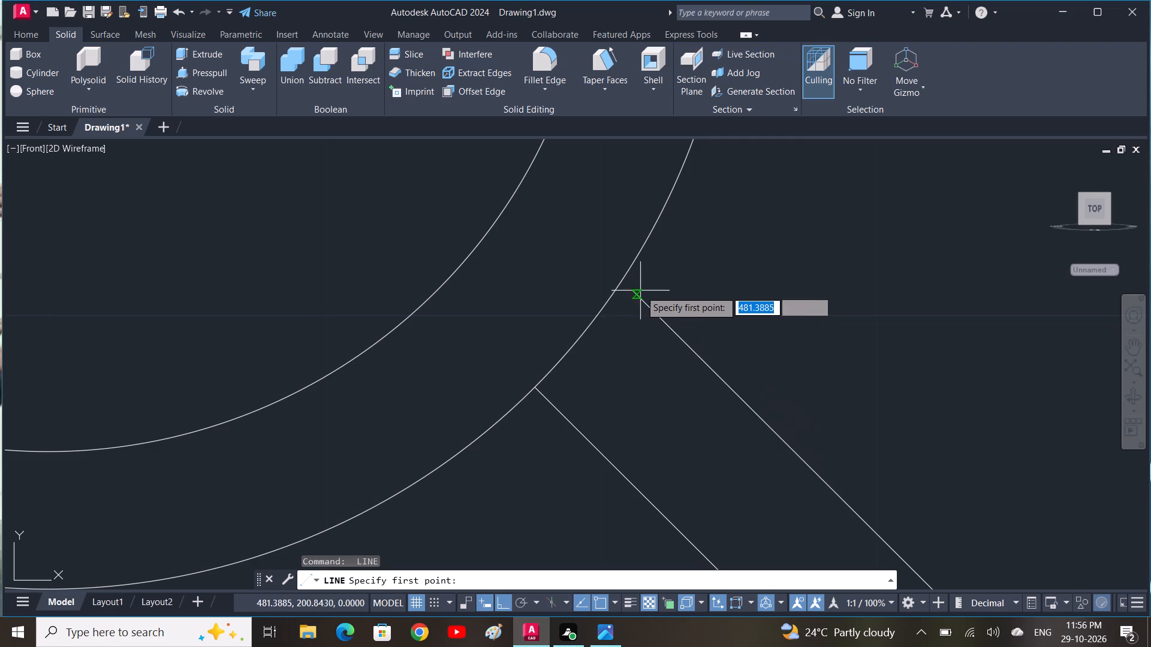
left_click(628, 287)
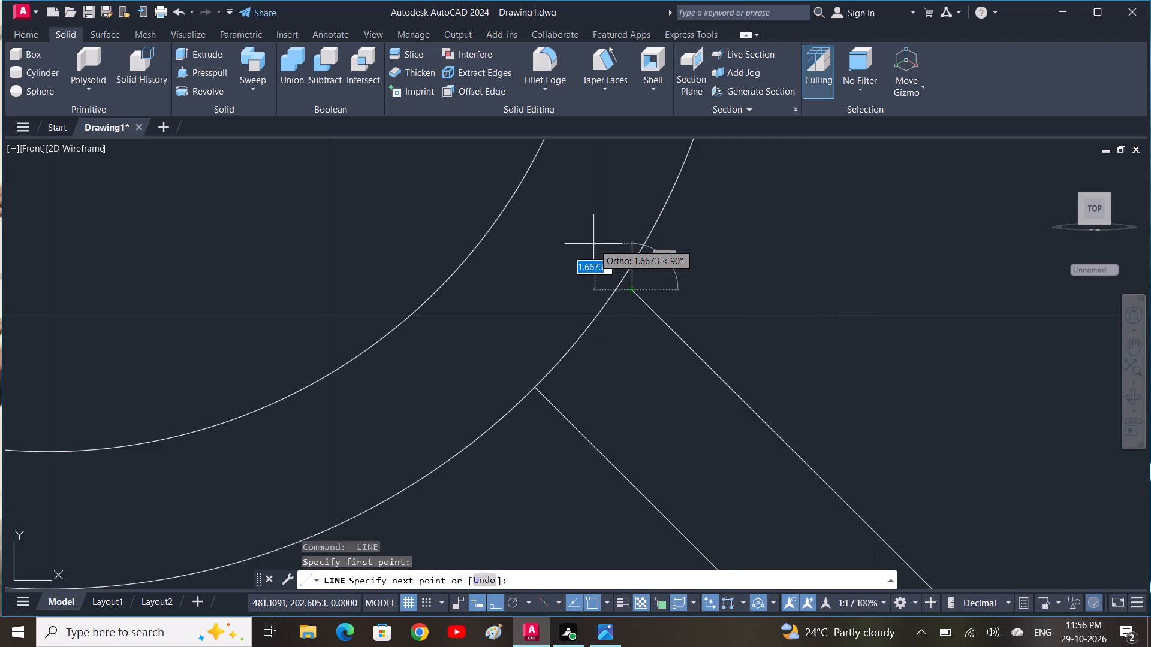
key("F8")
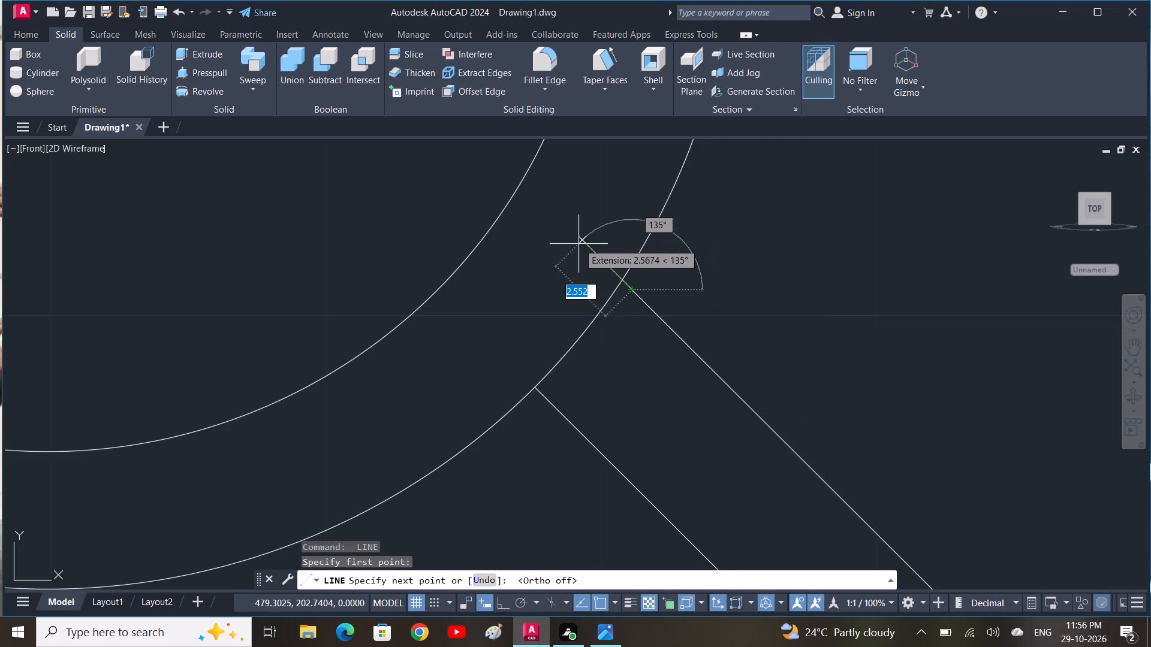
left_click(578, 244)
key("space")
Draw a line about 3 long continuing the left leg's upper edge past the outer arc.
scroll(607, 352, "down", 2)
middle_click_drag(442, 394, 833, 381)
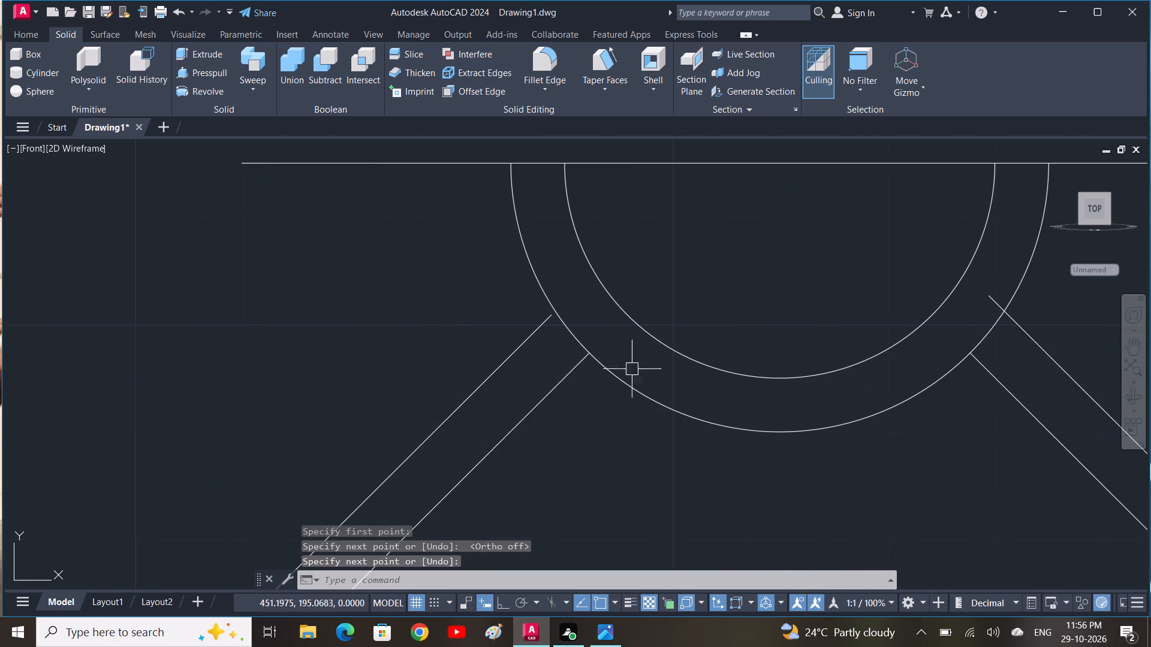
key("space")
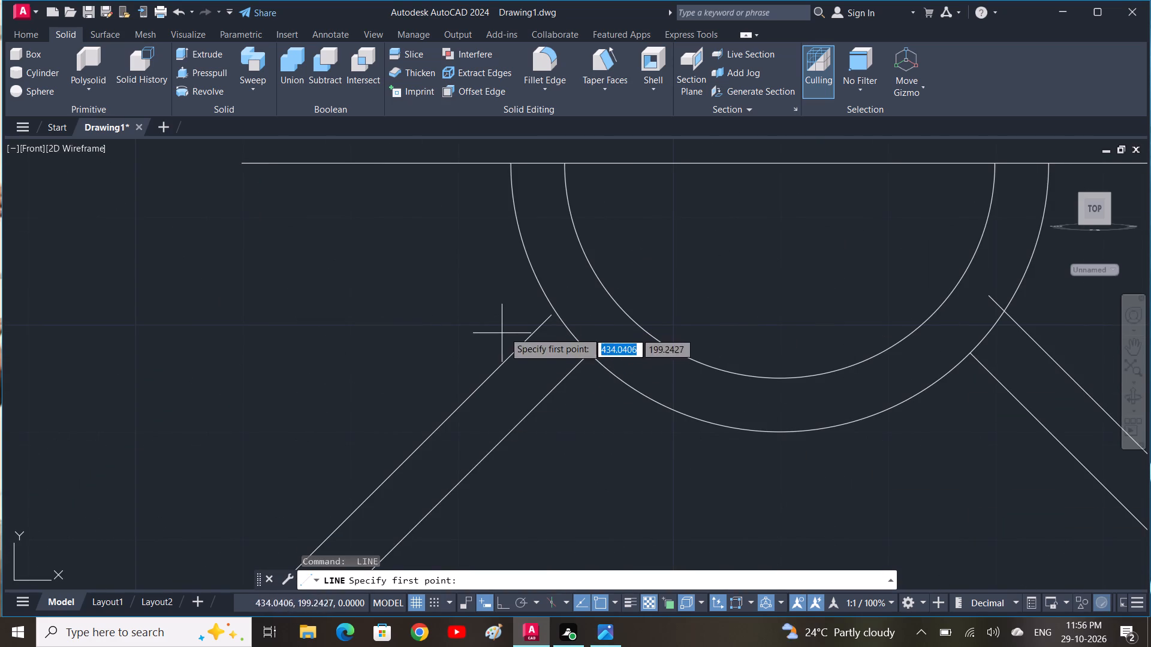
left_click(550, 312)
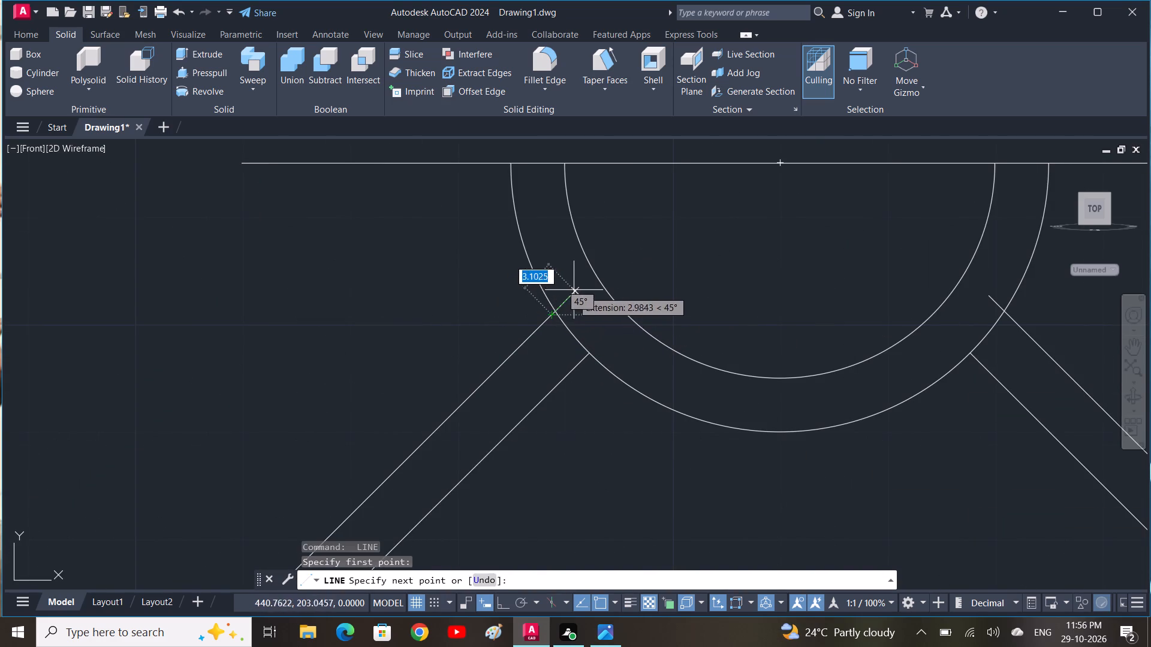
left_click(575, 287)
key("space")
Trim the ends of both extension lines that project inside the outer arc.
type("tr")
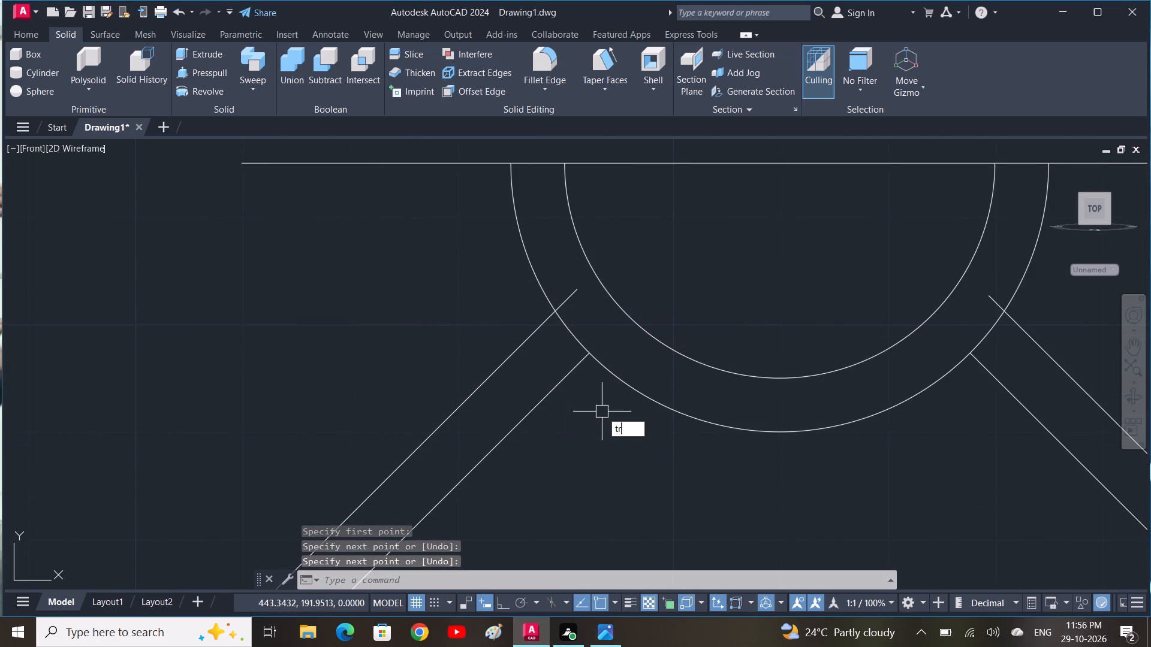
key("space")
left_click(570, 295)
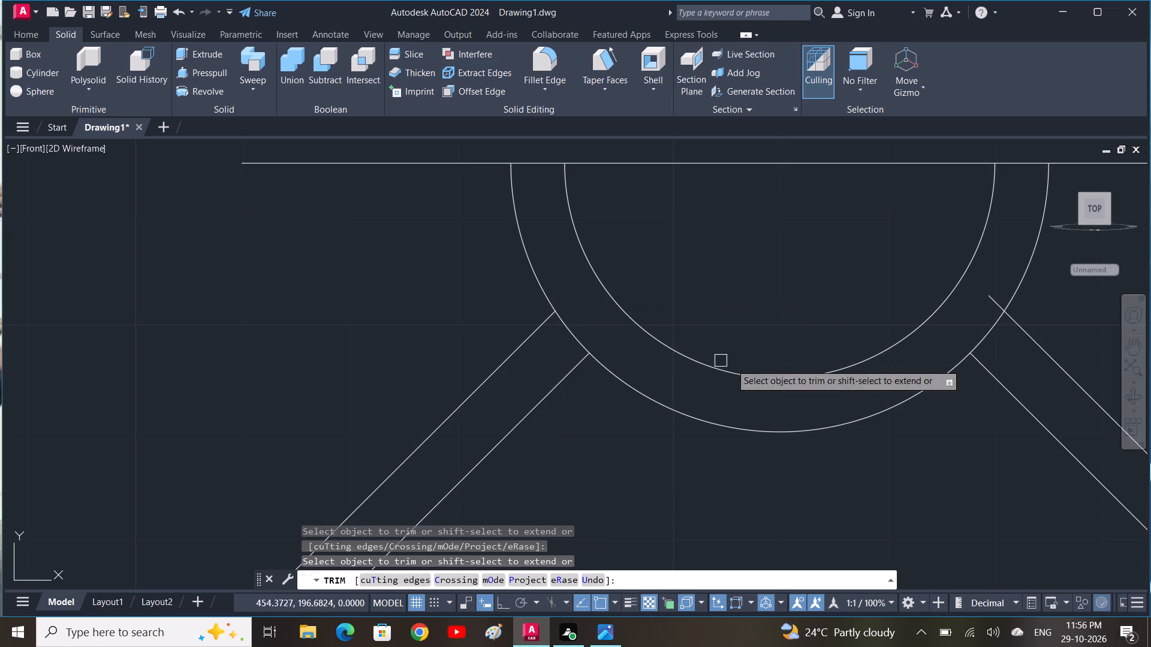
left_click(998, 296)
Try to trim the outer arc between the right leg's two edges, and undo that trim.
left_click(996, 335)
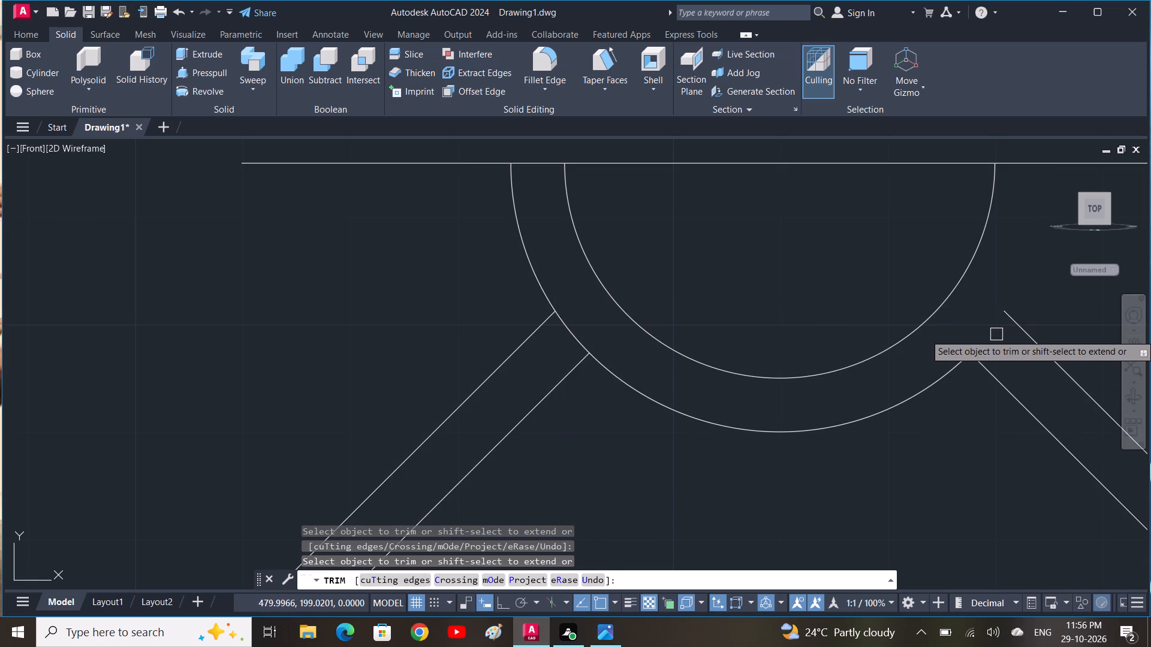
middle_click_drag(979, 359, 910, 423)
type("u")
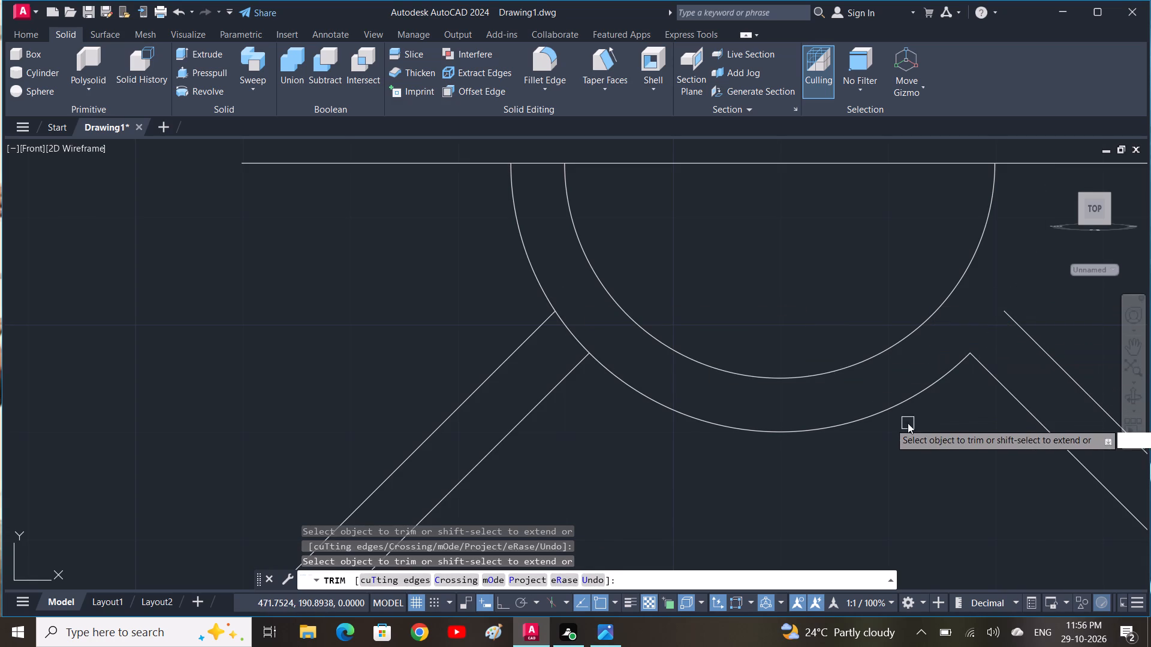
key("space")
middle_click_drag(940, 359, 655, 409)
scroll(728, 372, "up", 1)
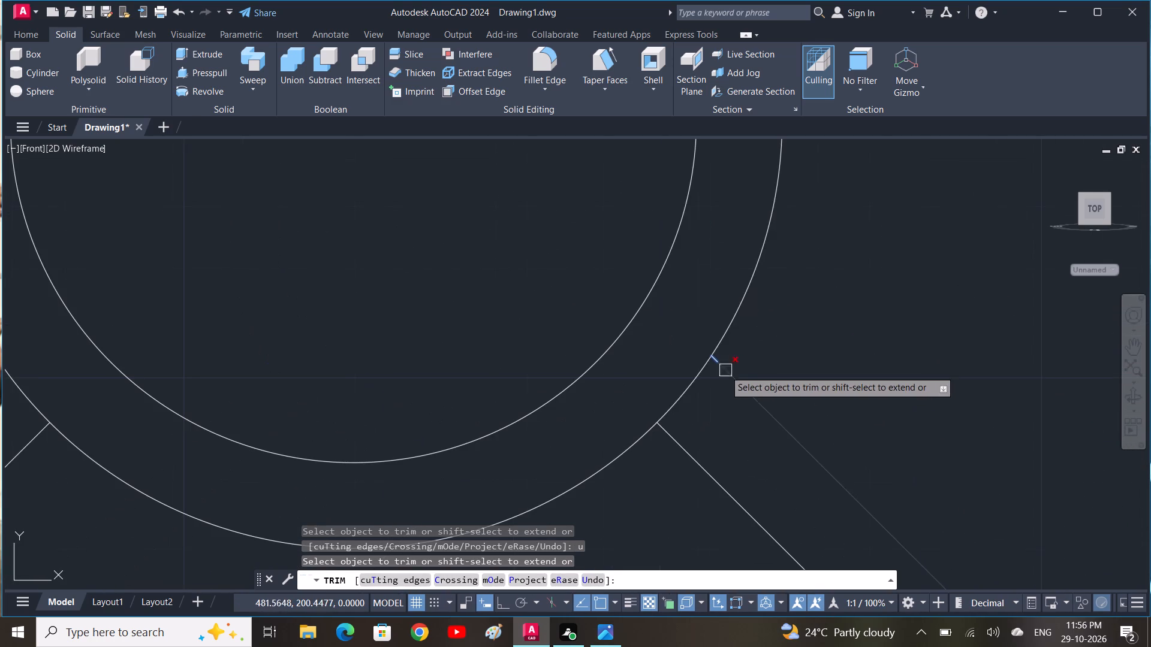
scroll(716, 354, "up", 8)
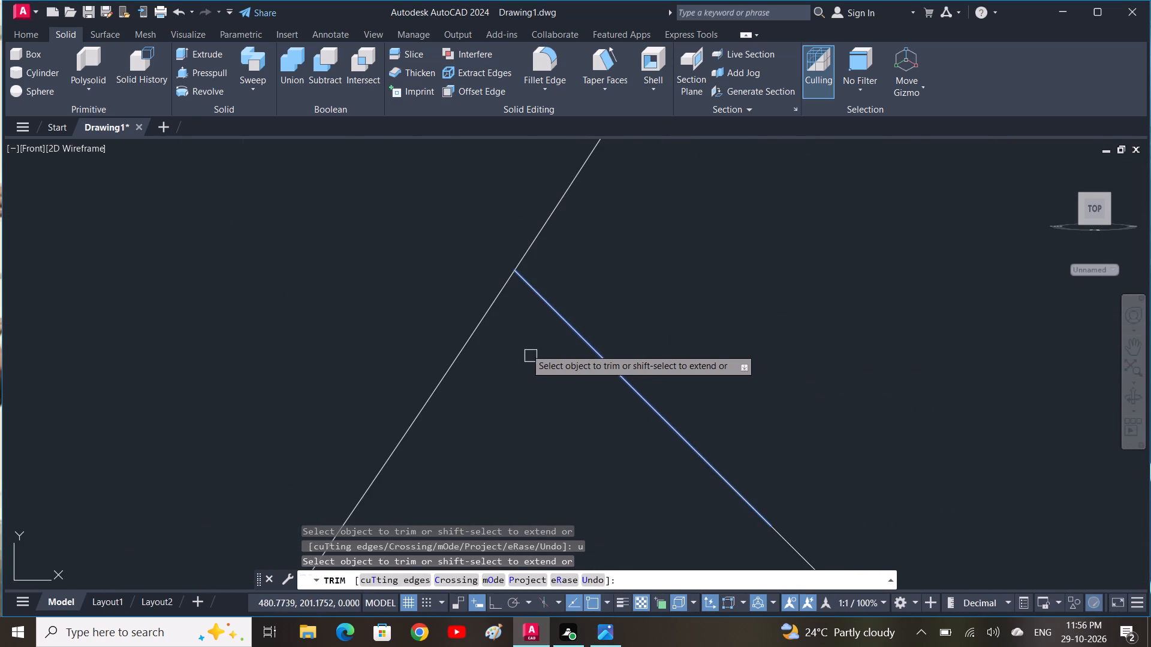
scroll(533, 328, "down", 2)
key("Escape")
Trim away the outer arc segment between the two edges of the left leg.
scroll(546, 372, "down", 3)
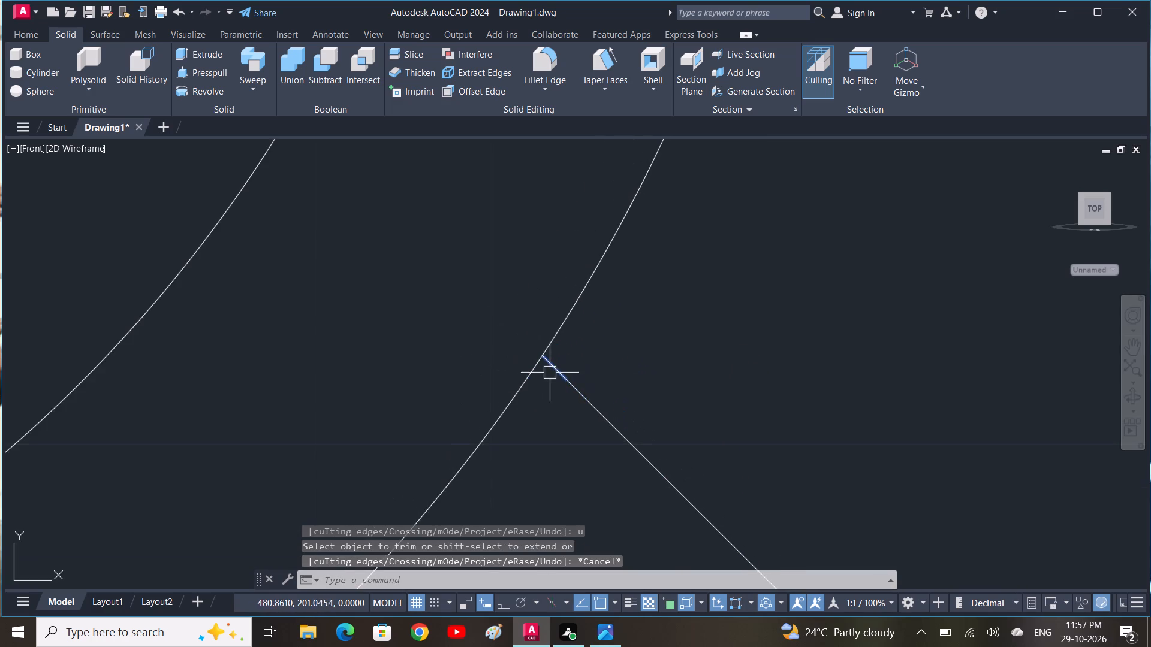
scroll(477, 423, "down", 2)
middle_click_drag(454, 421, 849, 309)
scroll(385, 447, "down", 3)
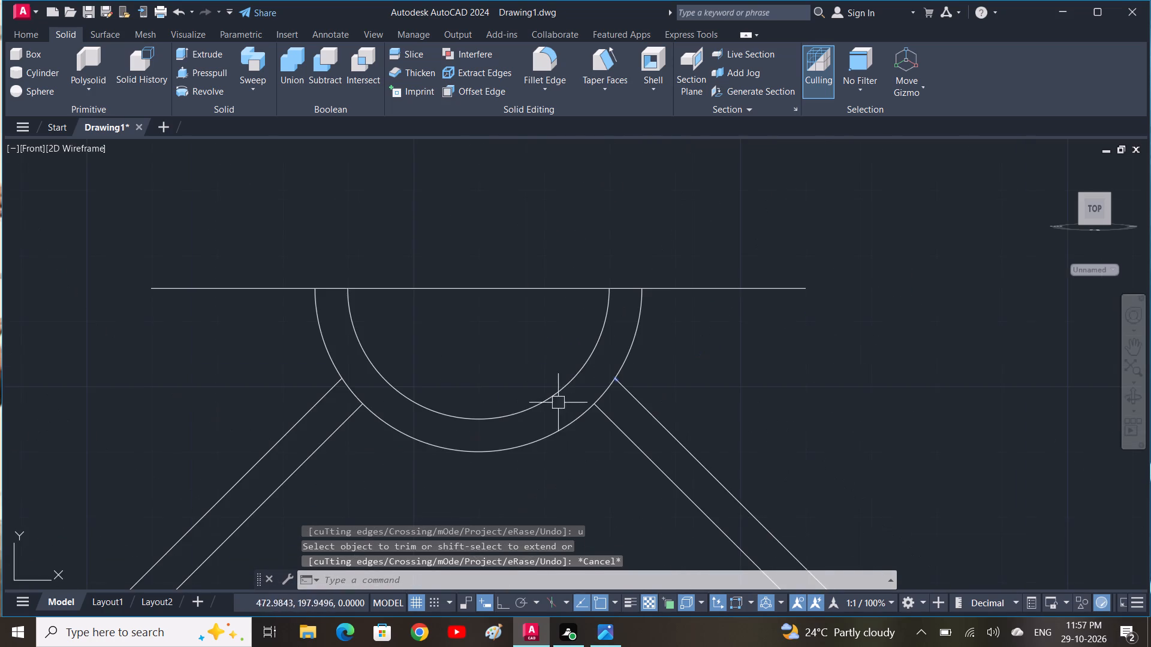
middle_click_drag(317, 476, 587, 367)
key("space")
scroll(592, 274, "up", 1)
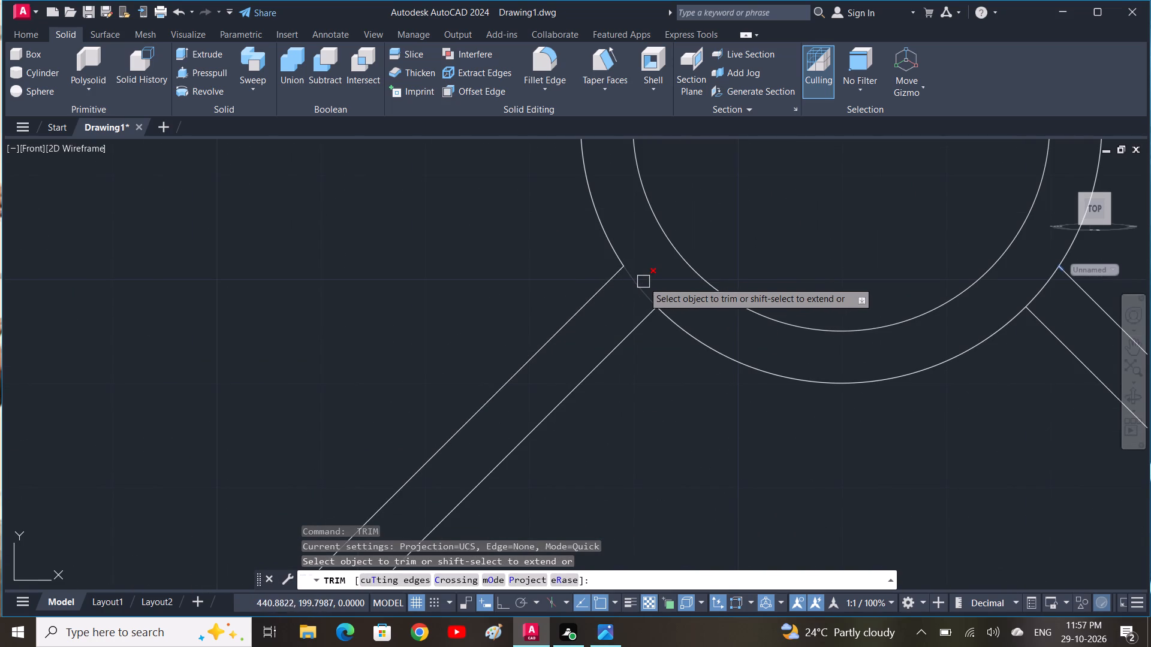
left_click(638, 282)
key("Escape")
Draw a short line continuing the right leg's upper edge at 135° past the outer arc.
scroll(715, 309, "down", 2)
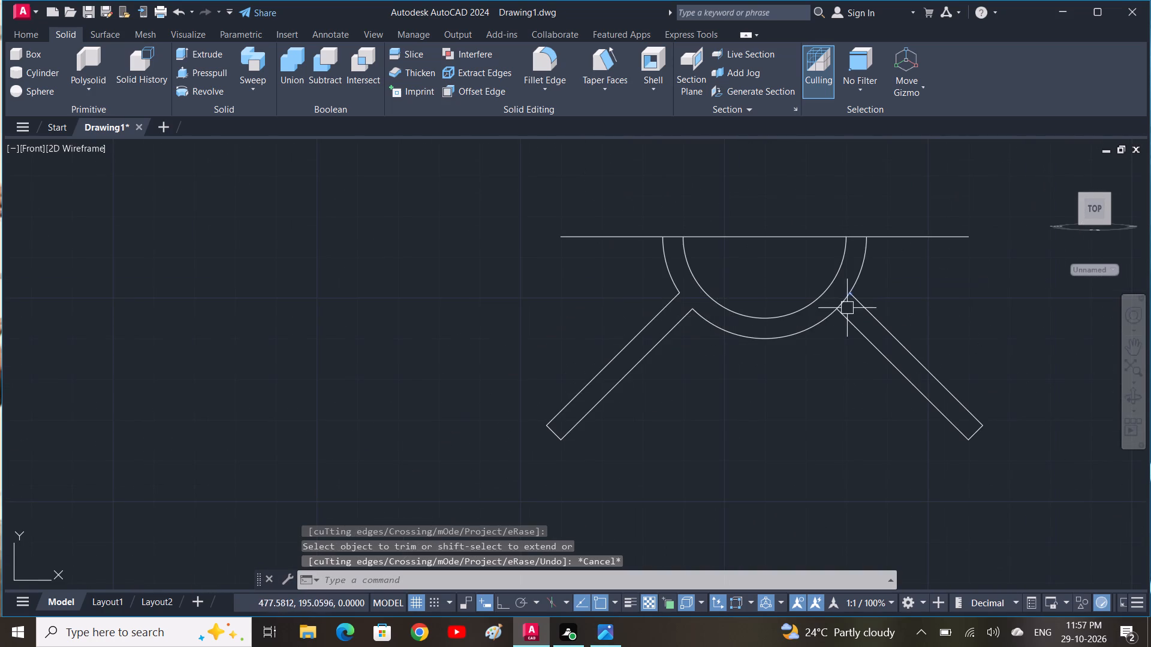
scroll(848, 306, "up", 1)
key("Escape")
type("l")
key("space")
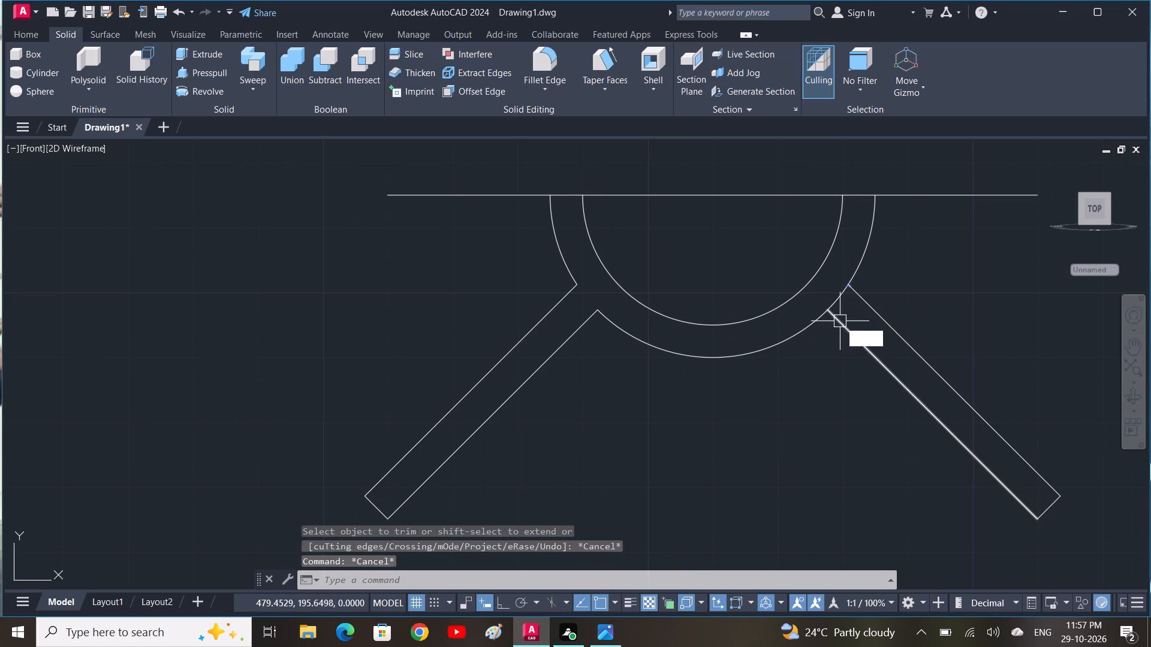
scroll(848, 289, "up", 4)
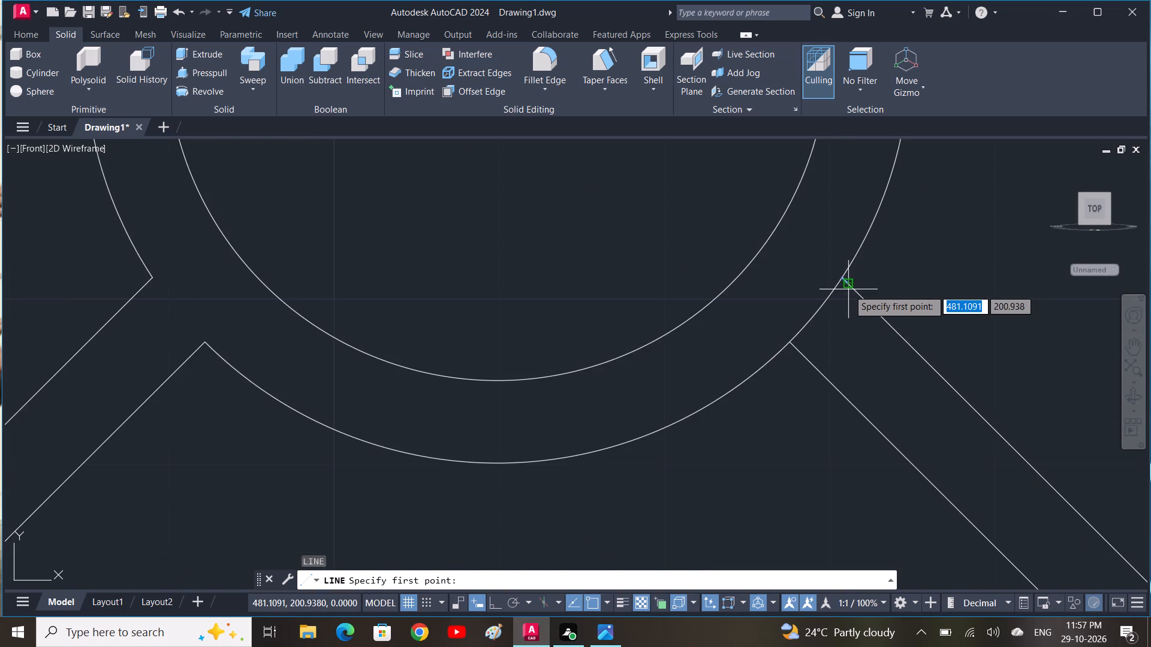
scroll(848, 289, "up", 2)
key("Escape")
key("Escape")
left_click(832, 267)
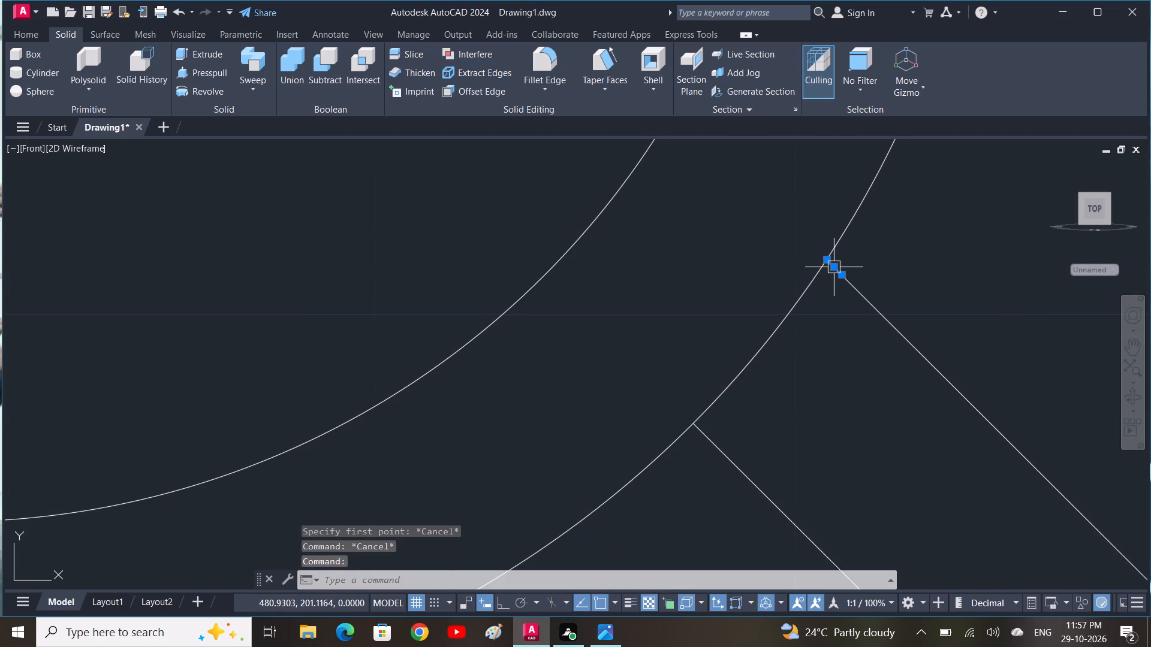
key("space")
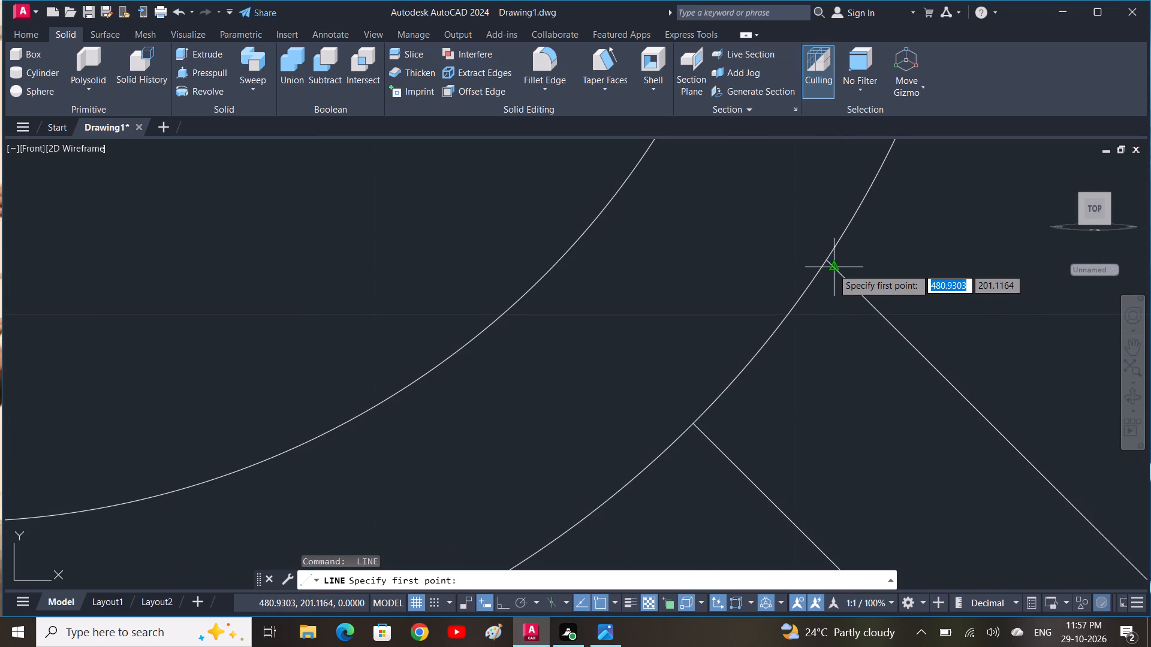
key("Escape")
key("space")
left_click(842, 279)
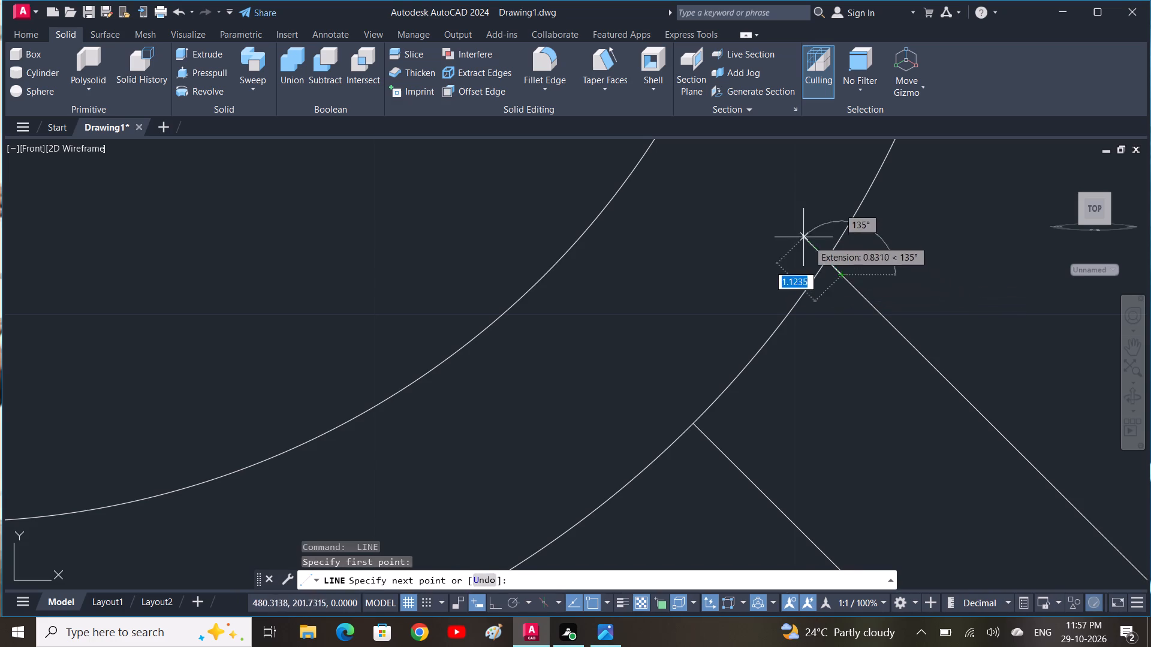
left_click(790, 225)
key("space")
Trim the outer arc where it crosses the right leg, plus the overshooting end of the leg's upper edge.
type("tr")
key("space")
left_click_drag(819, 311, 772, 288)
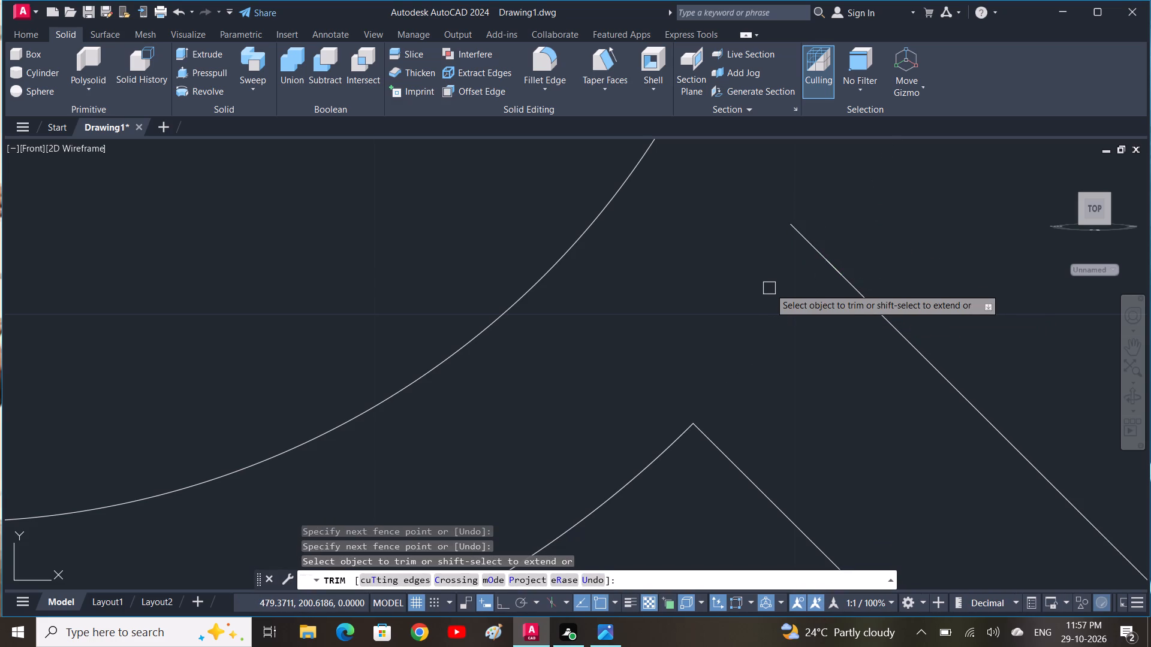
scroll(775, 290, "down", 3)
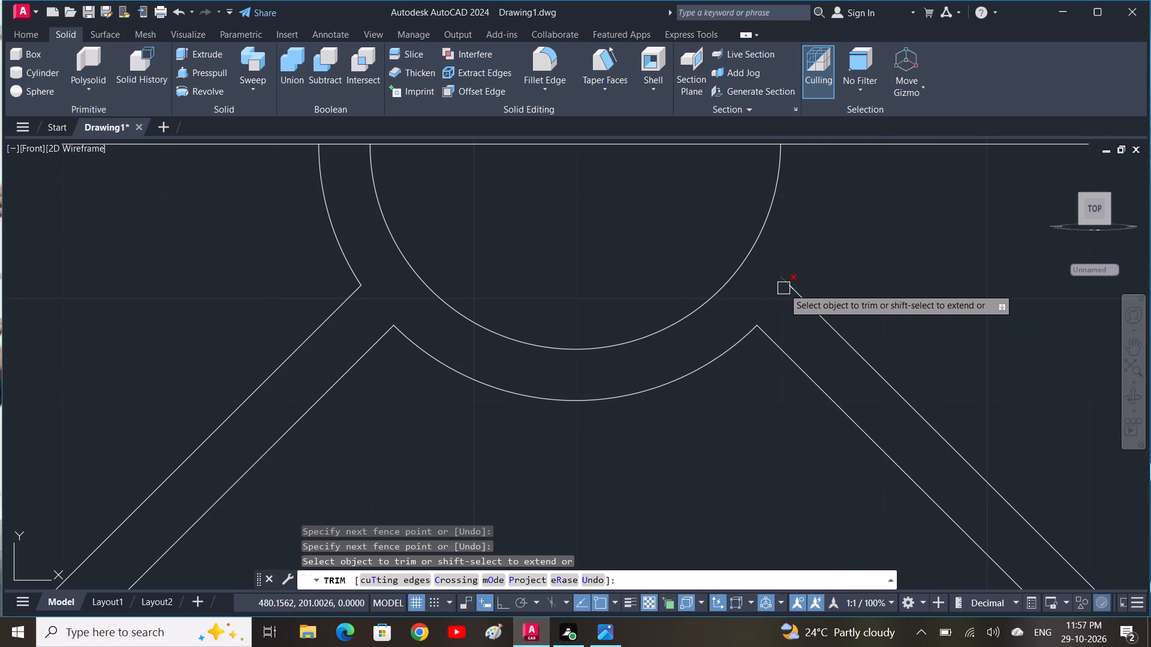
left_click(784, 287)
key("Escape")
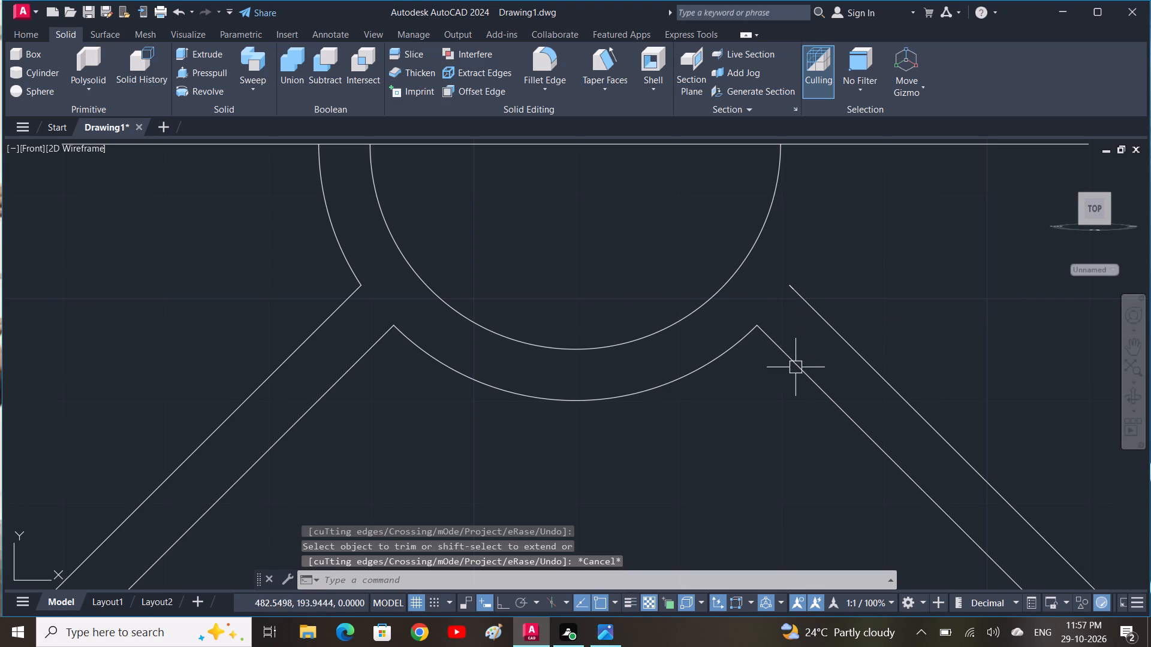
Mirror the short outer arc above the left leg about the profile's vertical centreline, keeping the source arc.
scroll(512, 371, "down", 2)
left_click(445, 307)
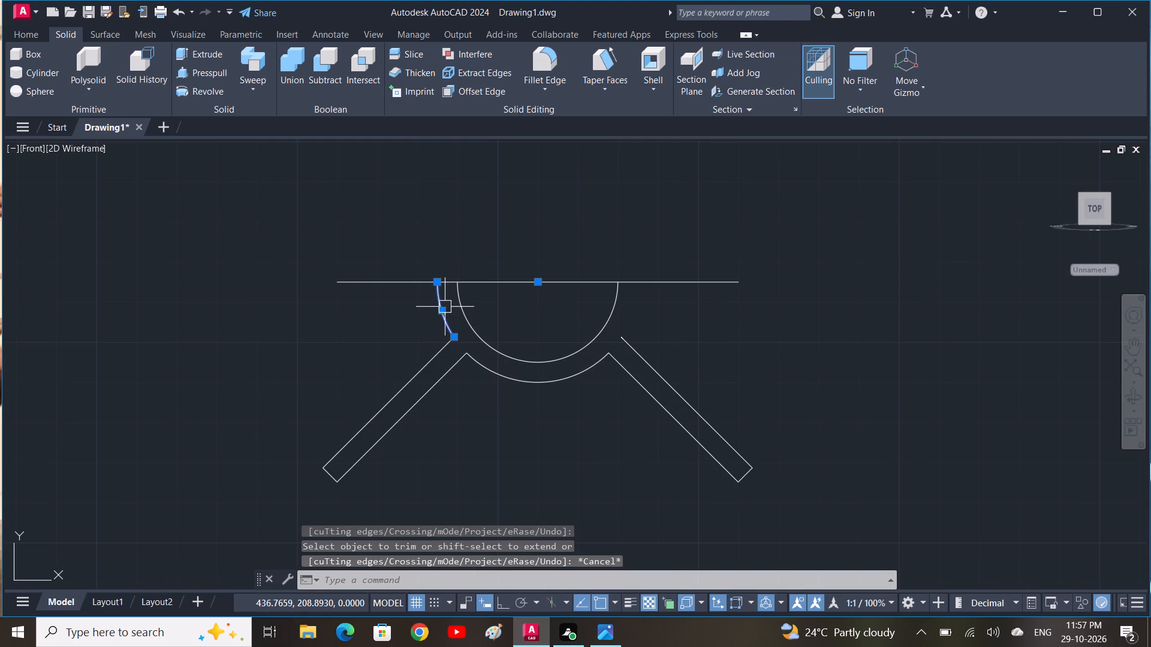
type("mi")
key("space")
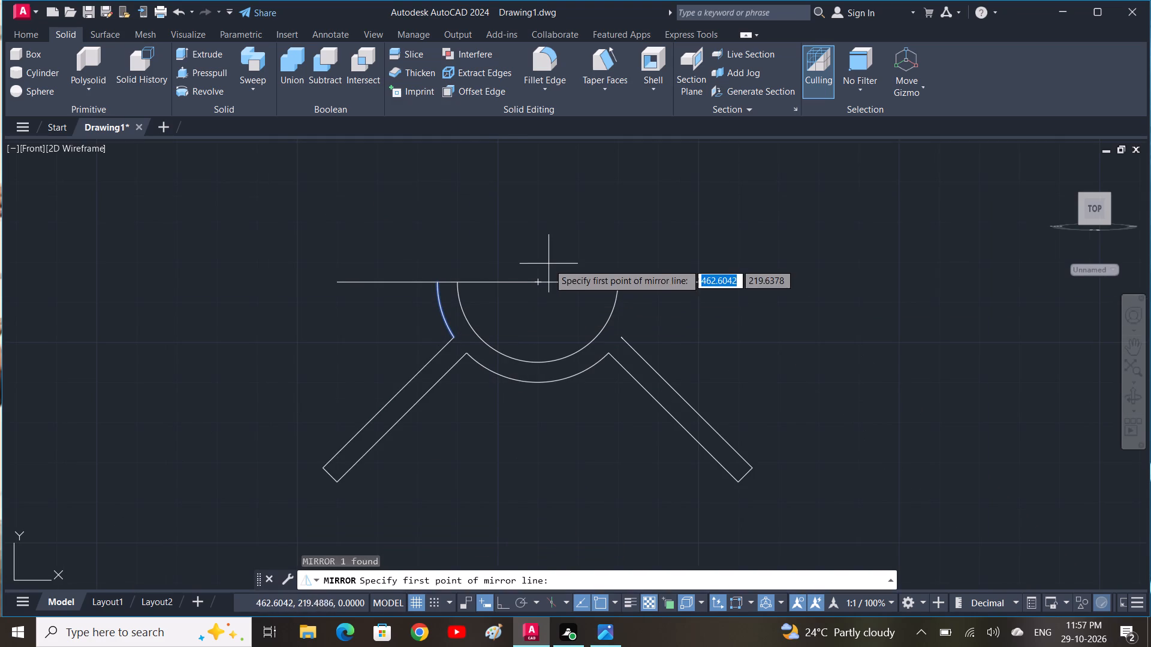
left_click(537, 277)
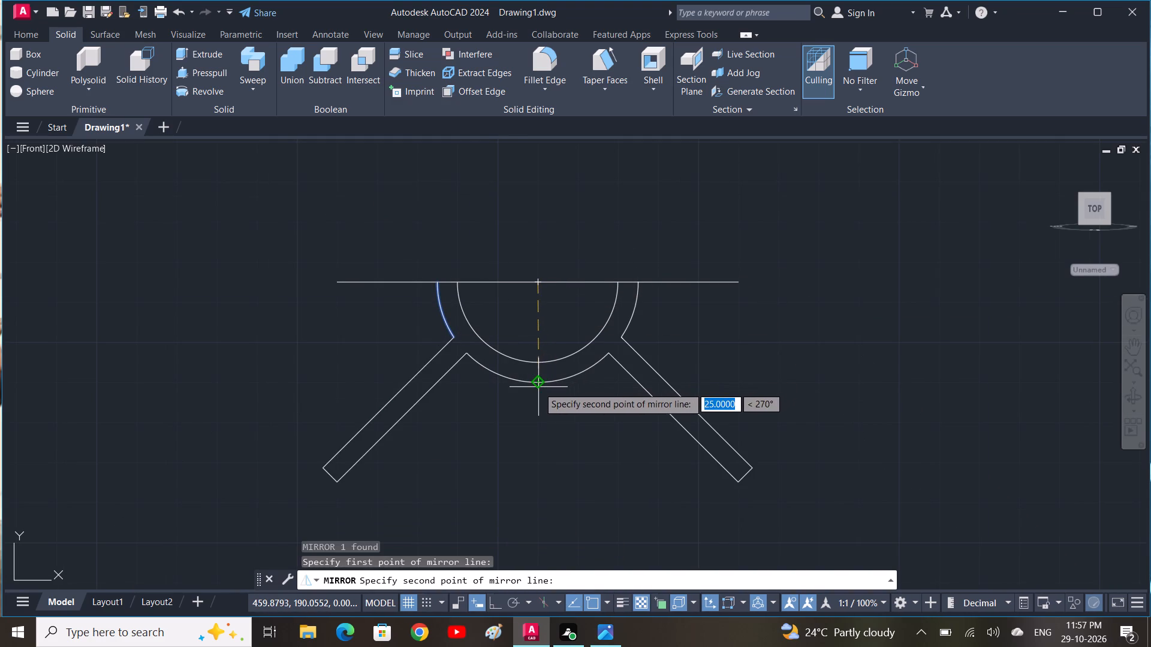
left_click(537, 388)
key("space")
Check reference image 3 D DIA 31 and undo the arc mirror, the outer-arc trims and the added leg line, back to the untrimmed outer arc.
scroll(618, 321, "up", 1)
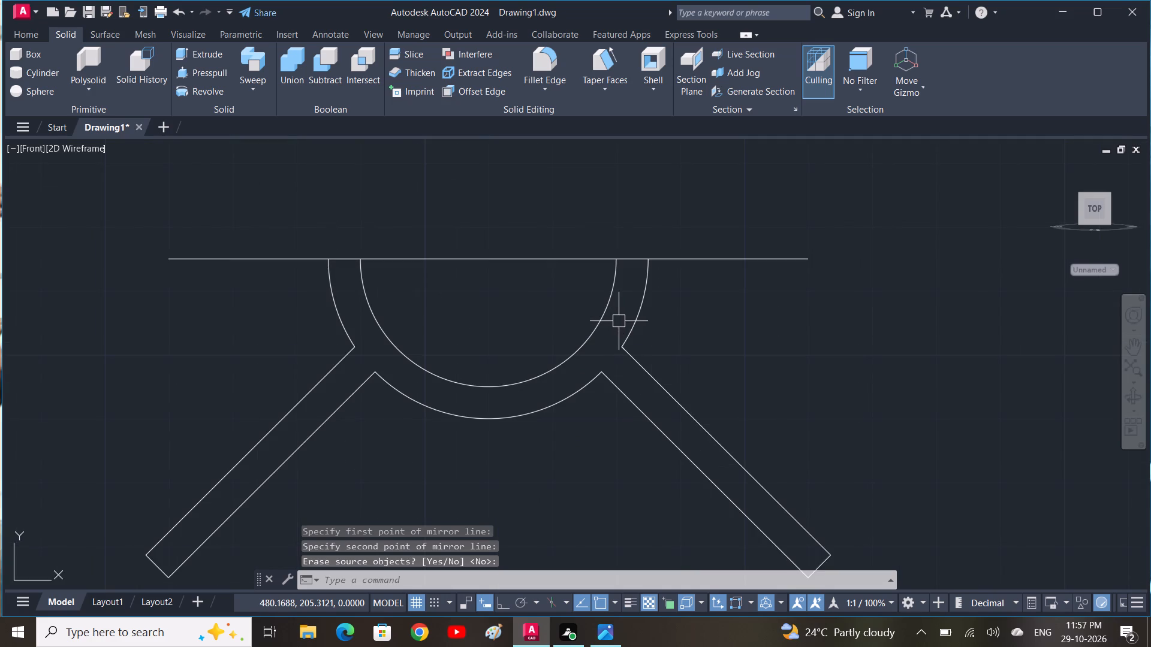
scroll(634, 347, "down", 2)
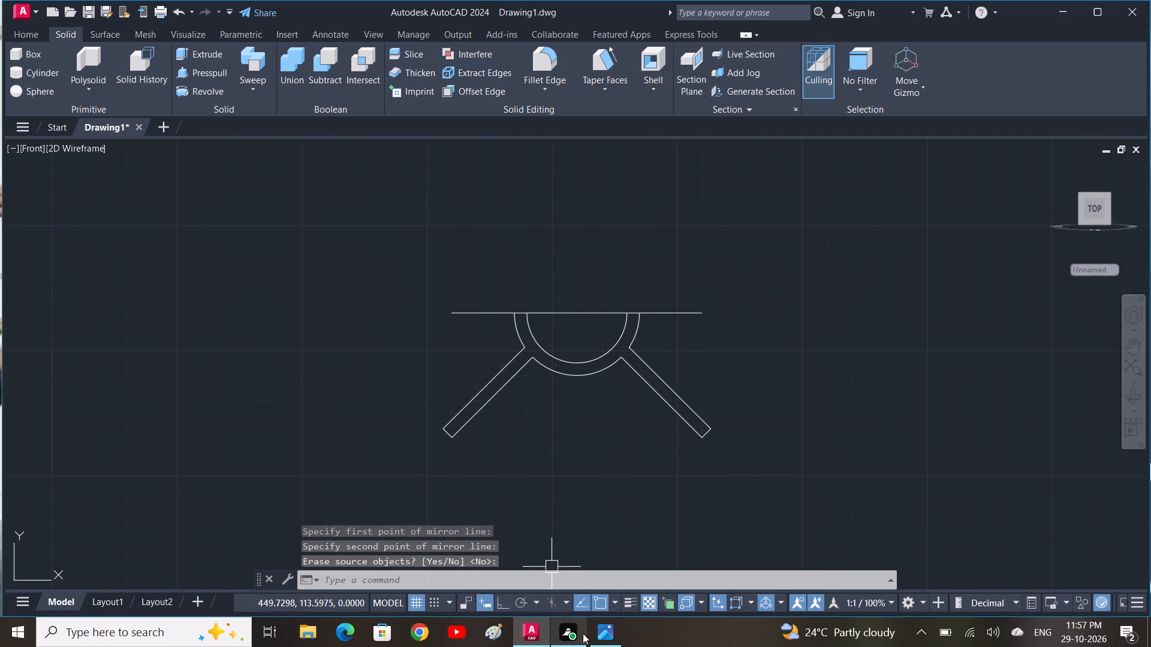
left_click(601, 637)
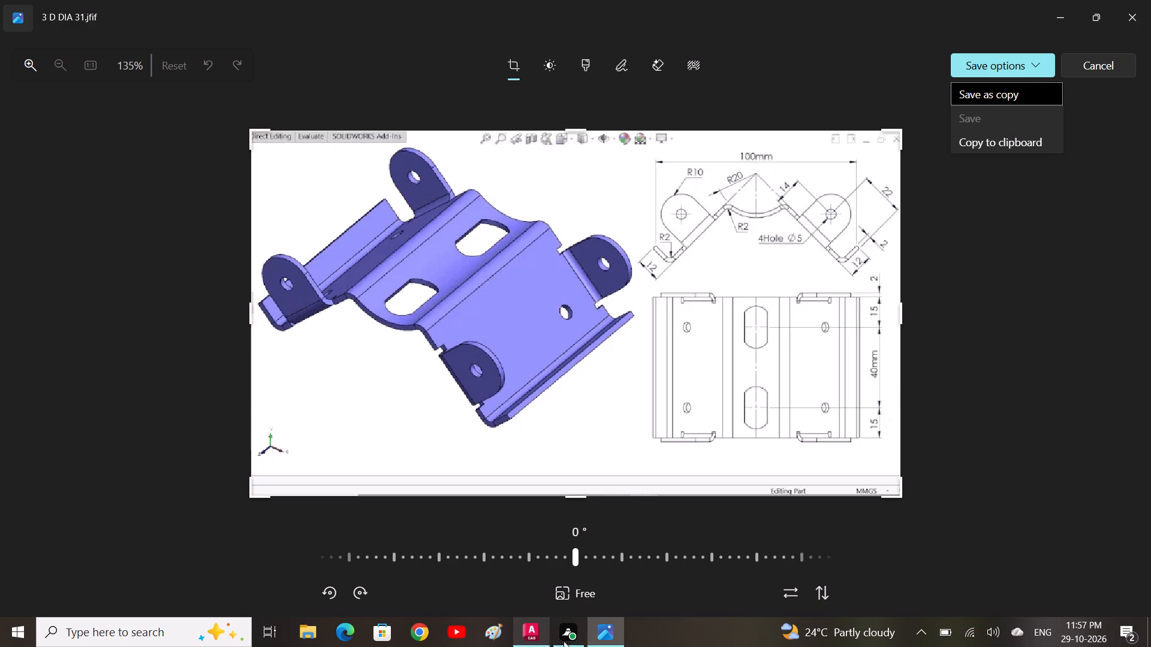
left_click(540, 639)
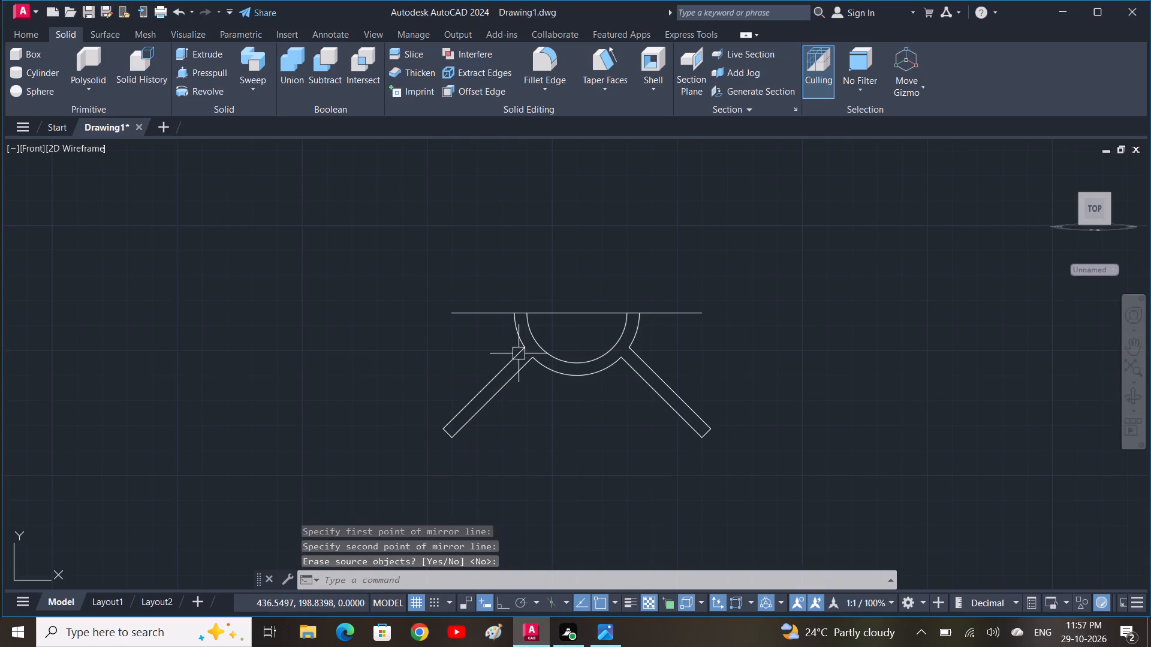
type("u")
key("space")
key("space")
key("space")
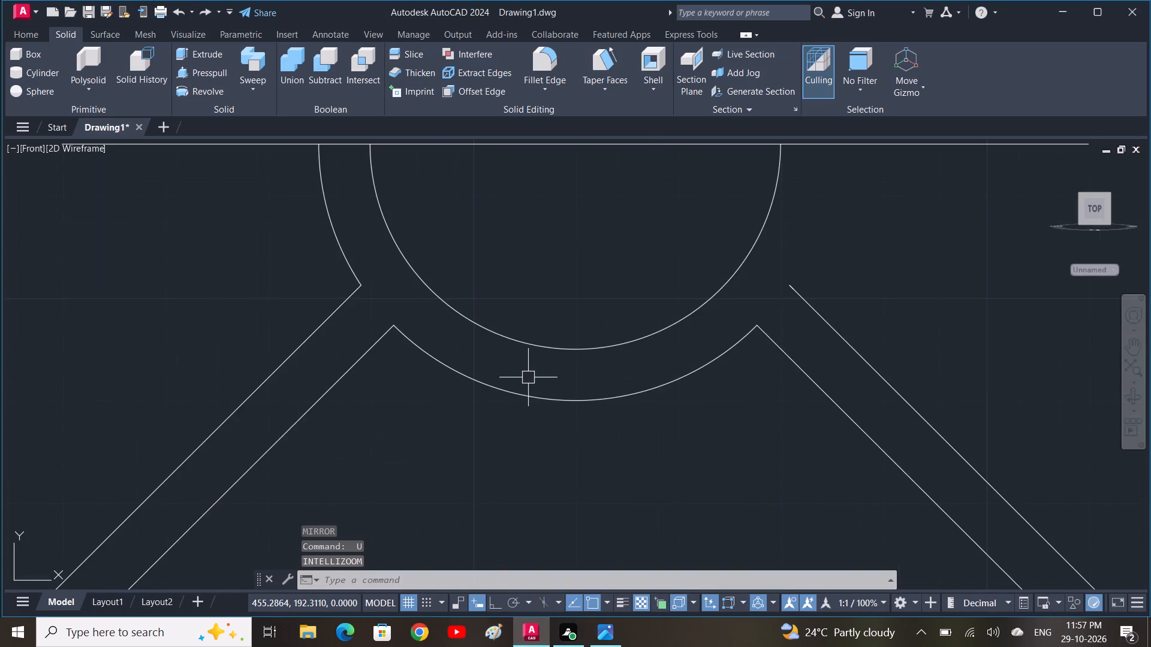
key("space")
key("space")
key("space")
key("space")
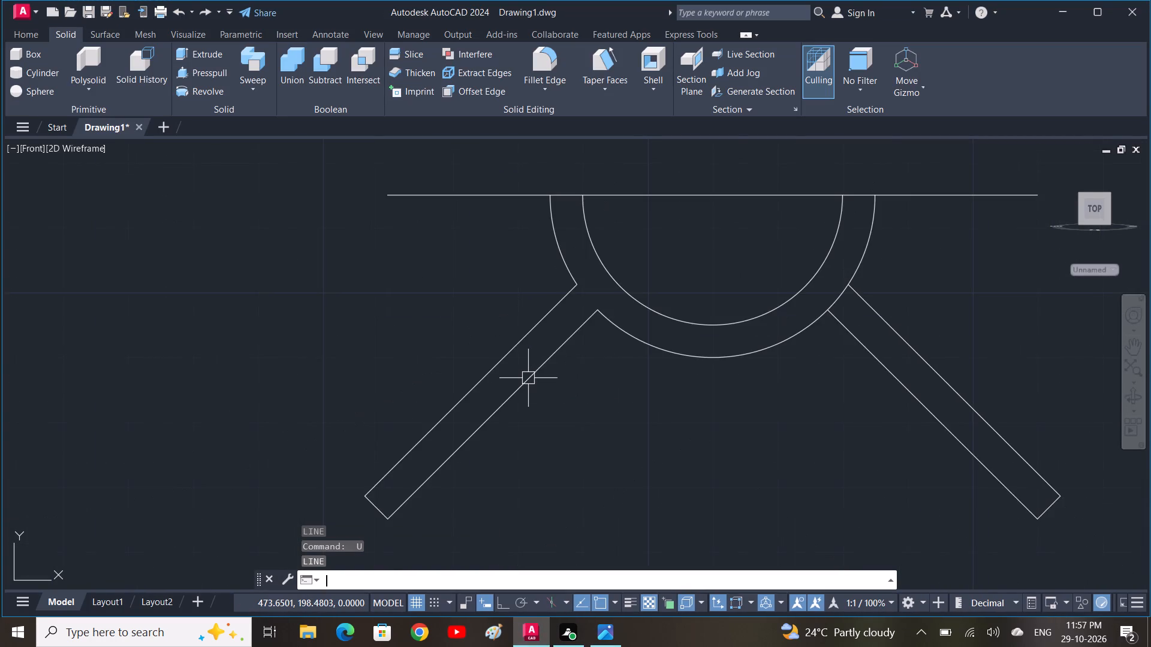
key("space")
key("space")
key("space")
key("space")
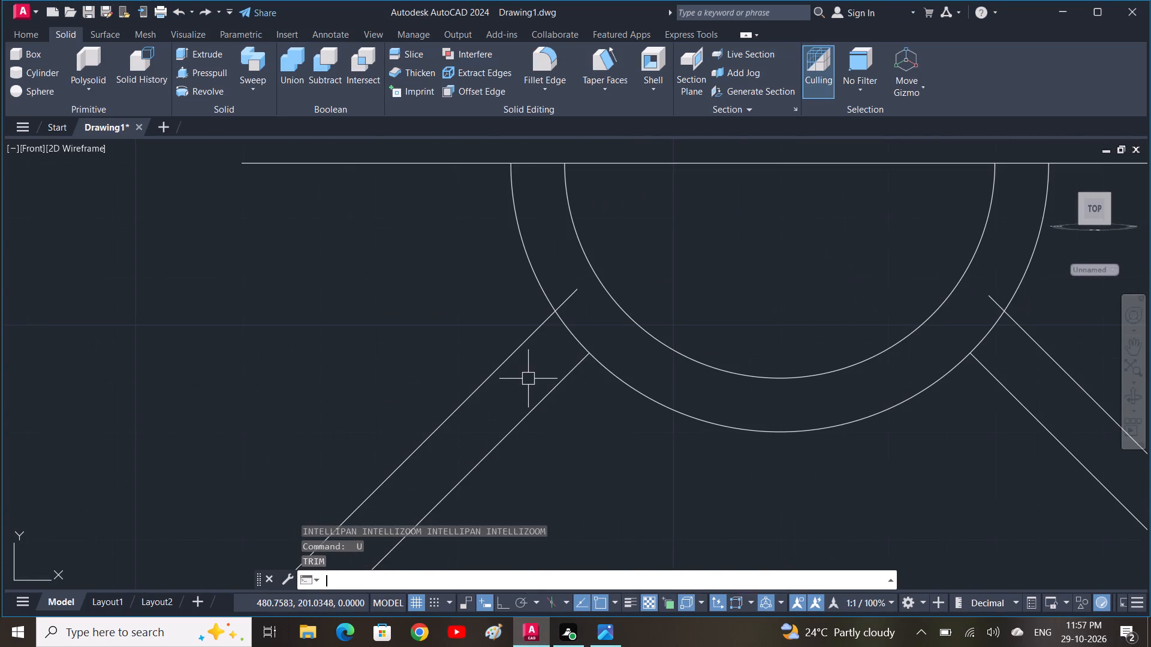
key("space")
key("space")
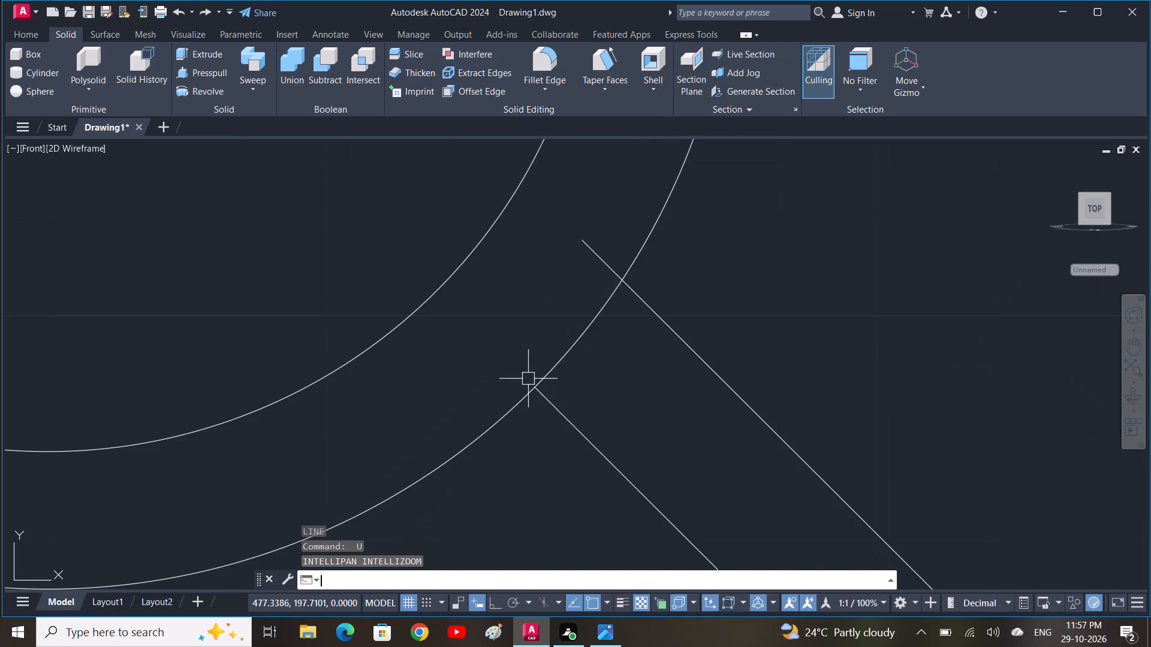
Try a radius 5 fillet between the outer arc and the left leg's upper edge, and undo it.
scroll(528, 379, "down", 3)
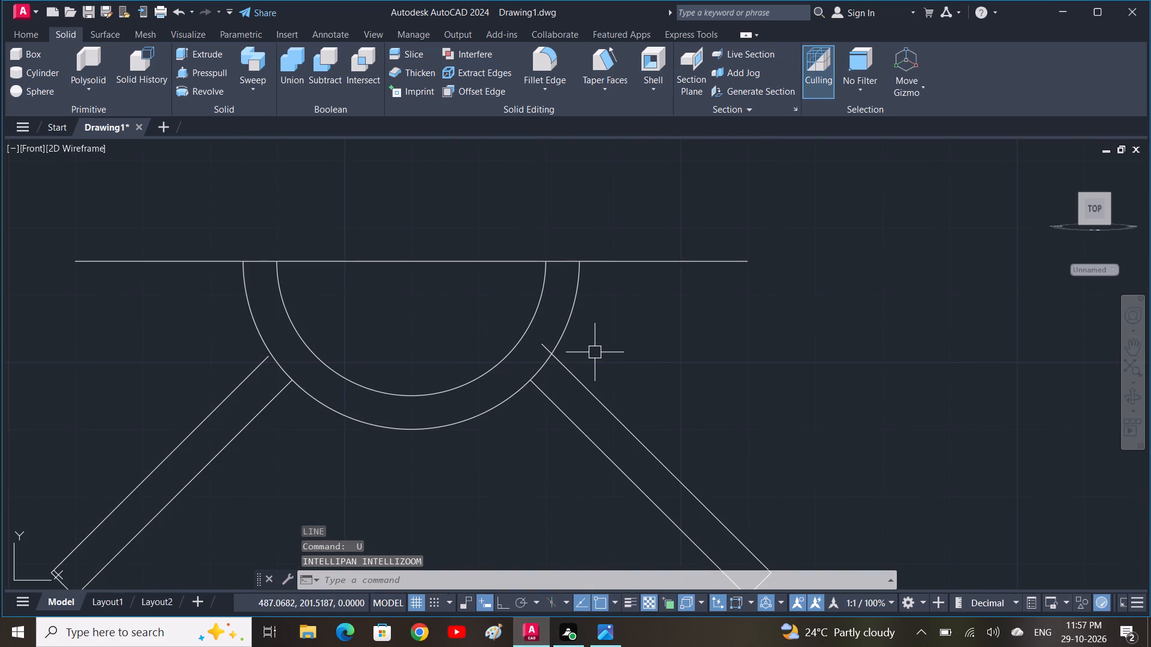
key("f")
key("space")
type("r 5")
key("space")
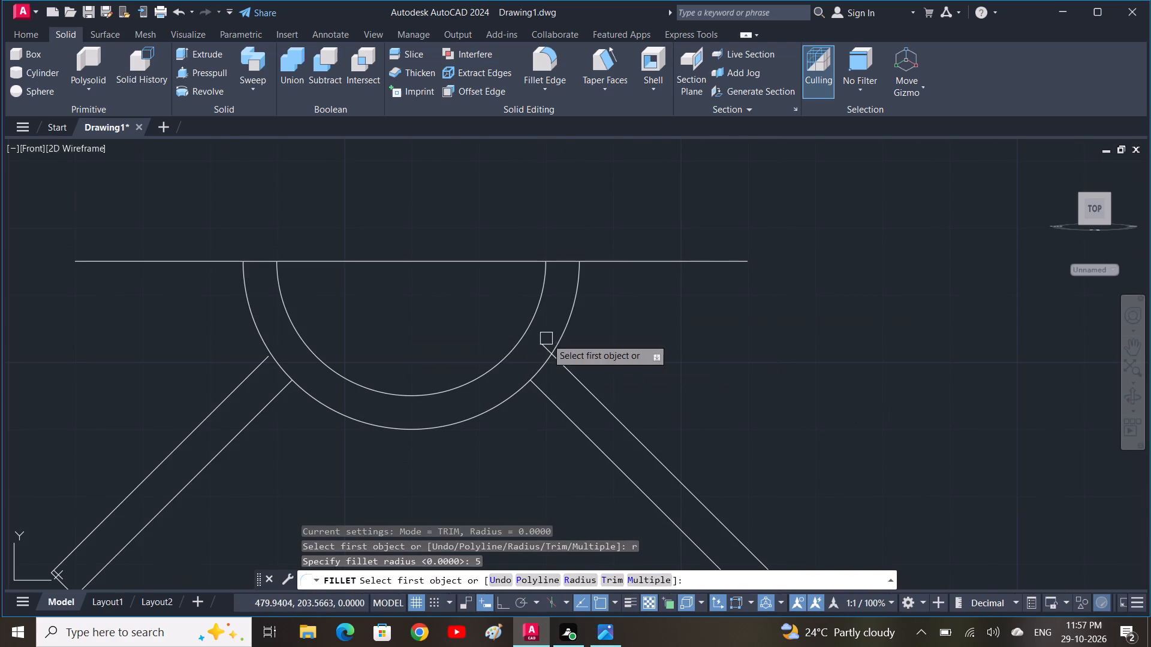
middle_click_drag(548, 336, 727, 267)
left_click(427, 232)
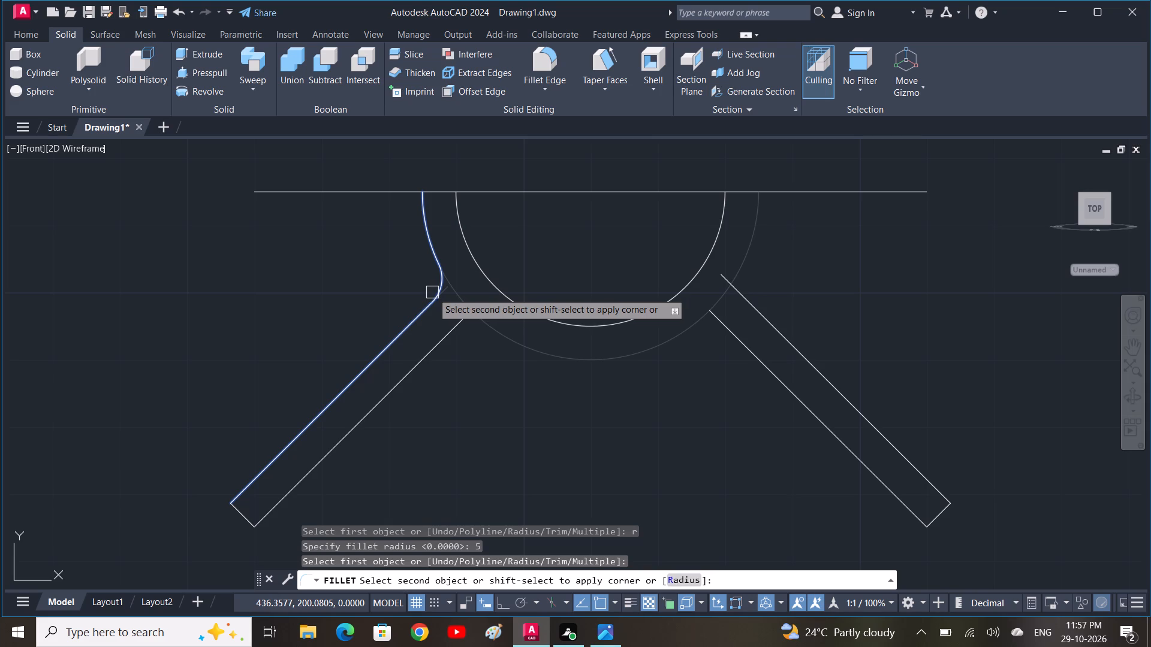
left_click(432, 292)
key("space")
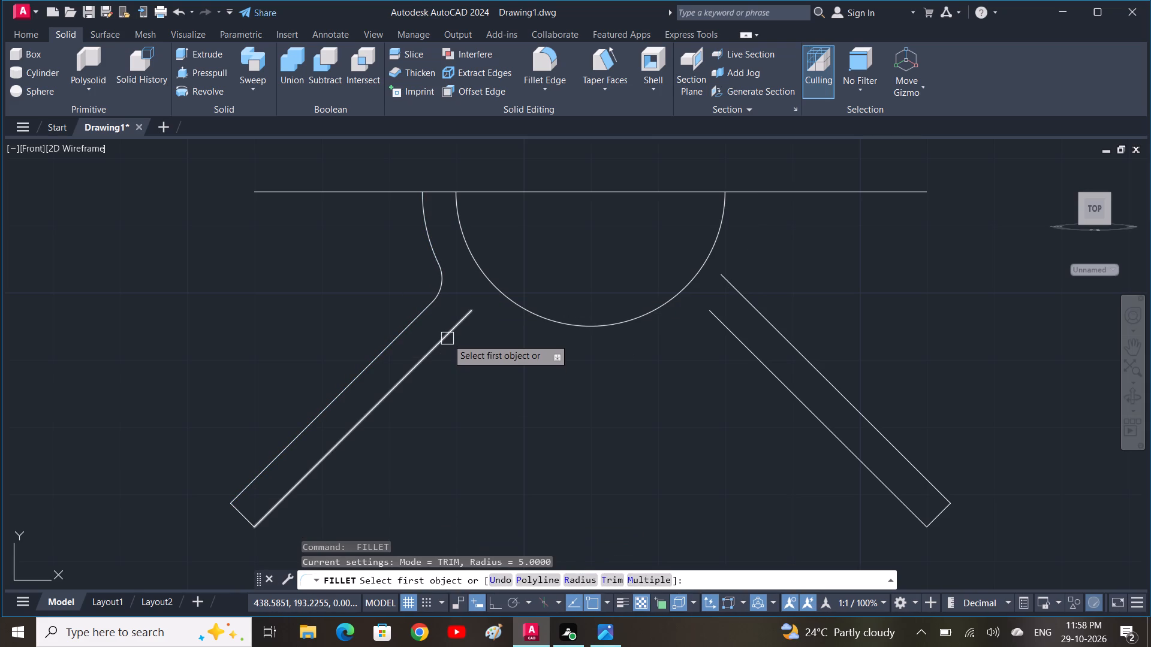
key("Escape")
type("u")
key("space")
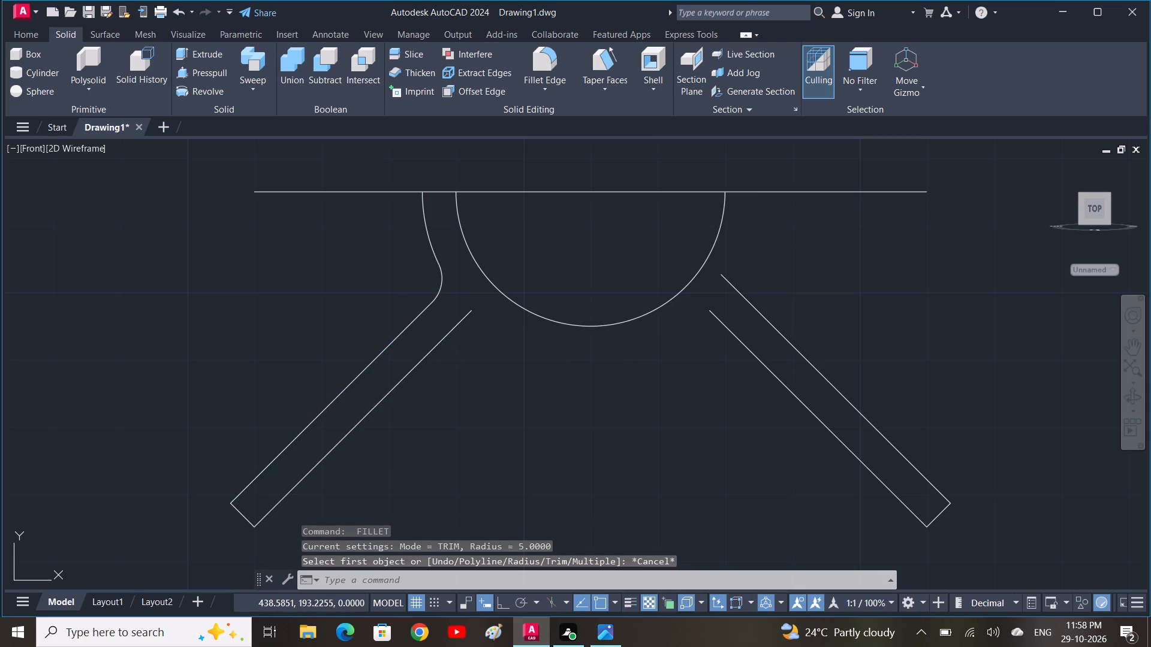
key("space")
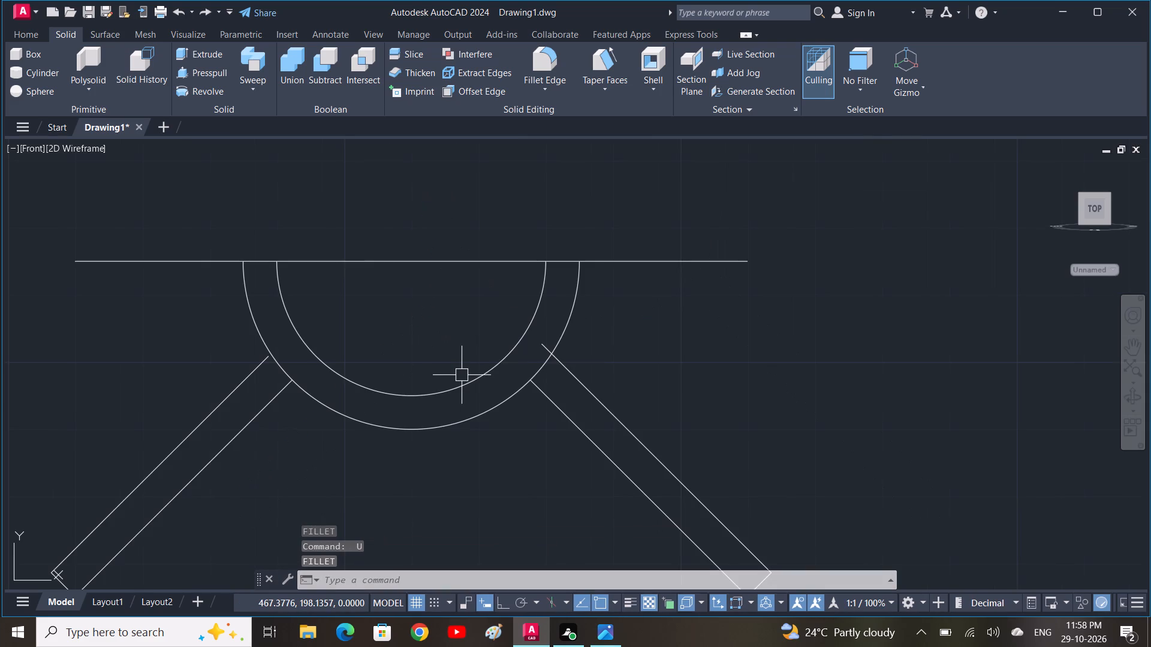
Fillet the outer arc to the lower edges of the left and right legs with radius 5.
type("f r 5")
key("space")
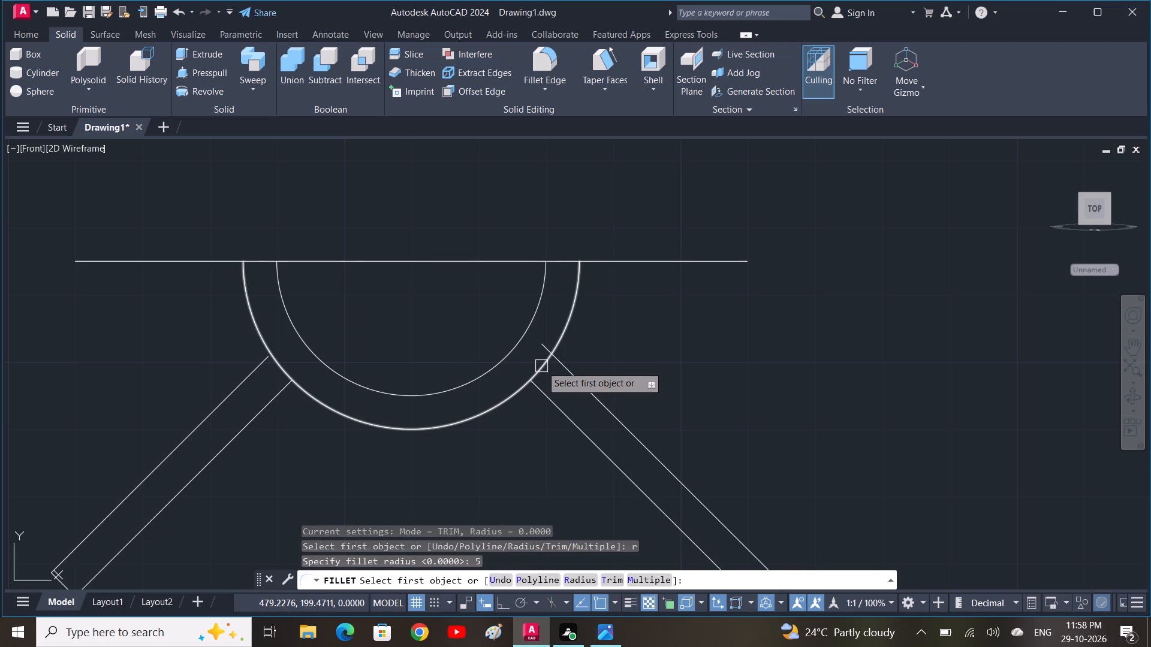
left_click(541, 366)
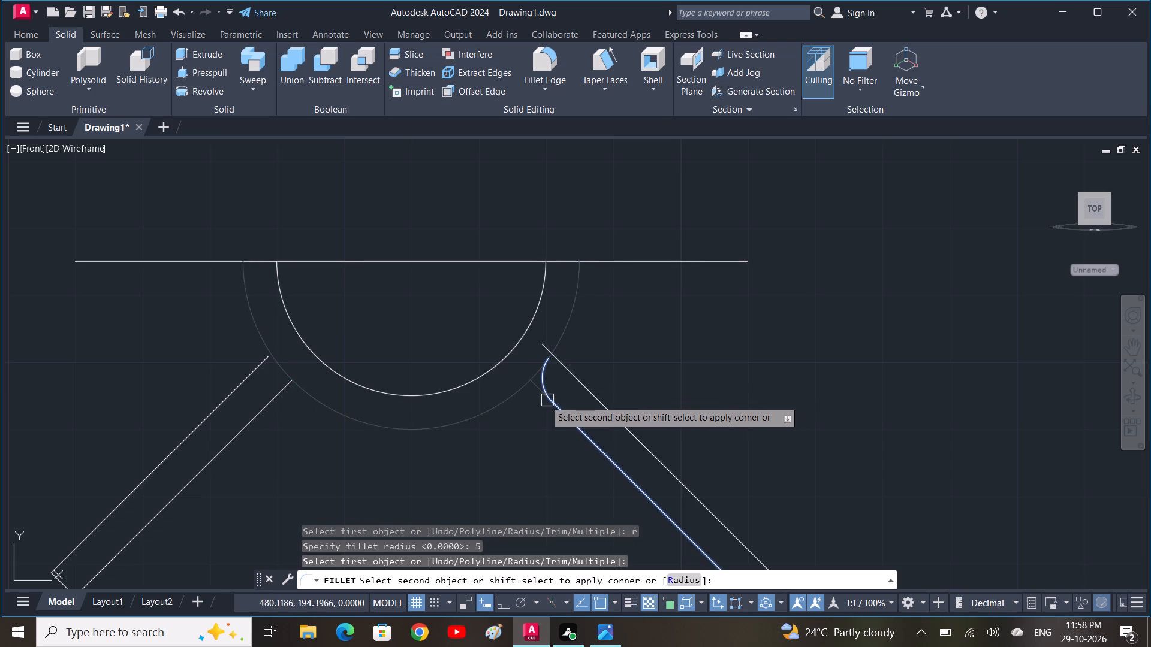
left_click(242, 420)
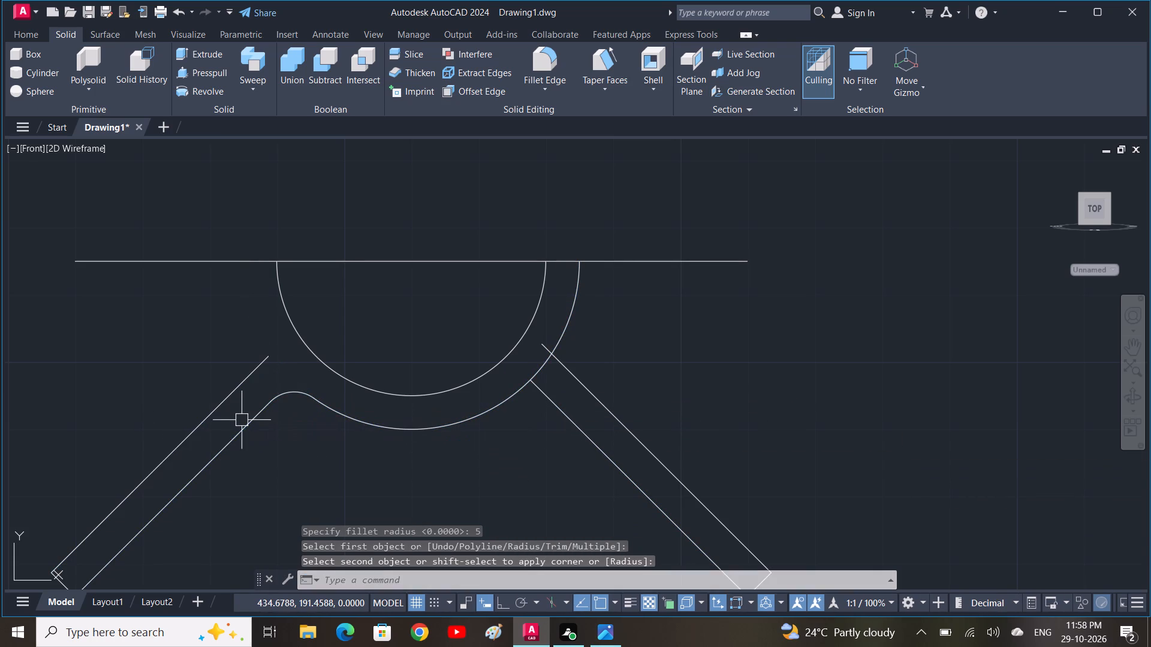
key("space")
left_click(499, 400)
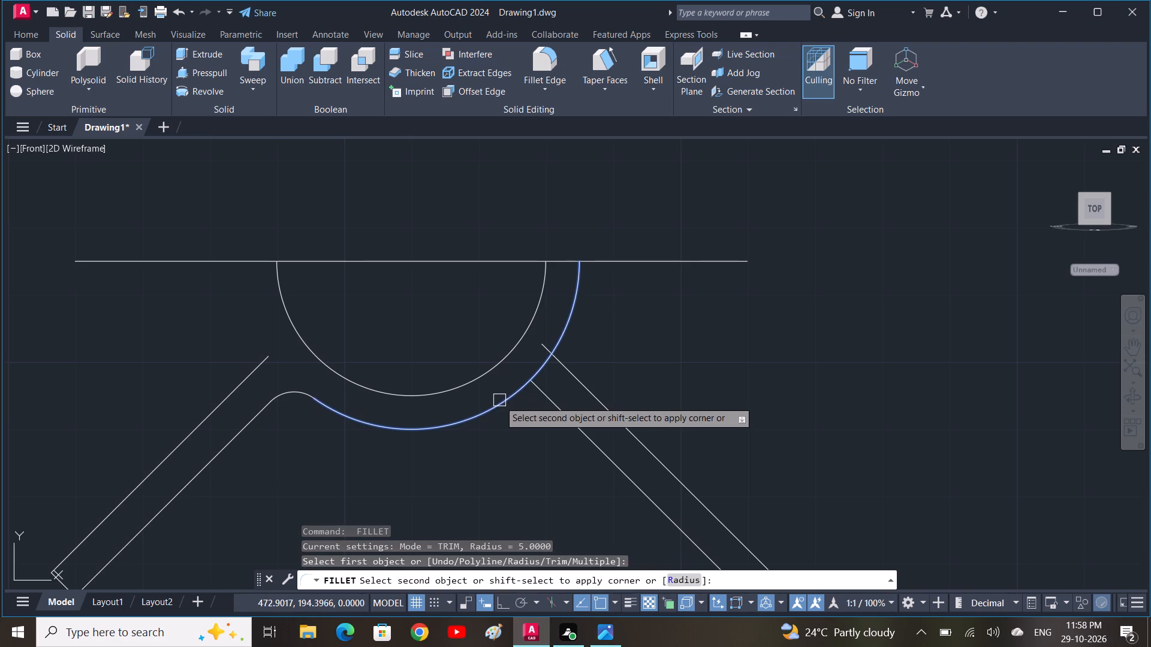
left_click(558, 416)
Fillet the inner arc to the upper edges of the right and left legs with the same radius 5.
key("space")
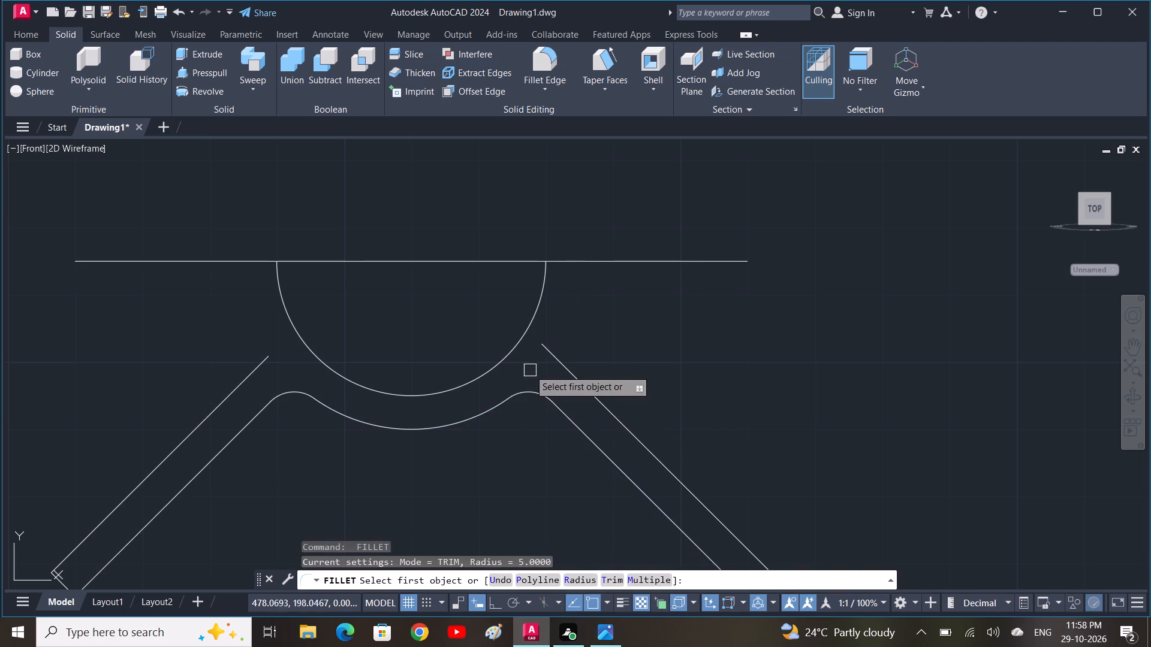
left_click(507, 344)
left_click(581, 381)
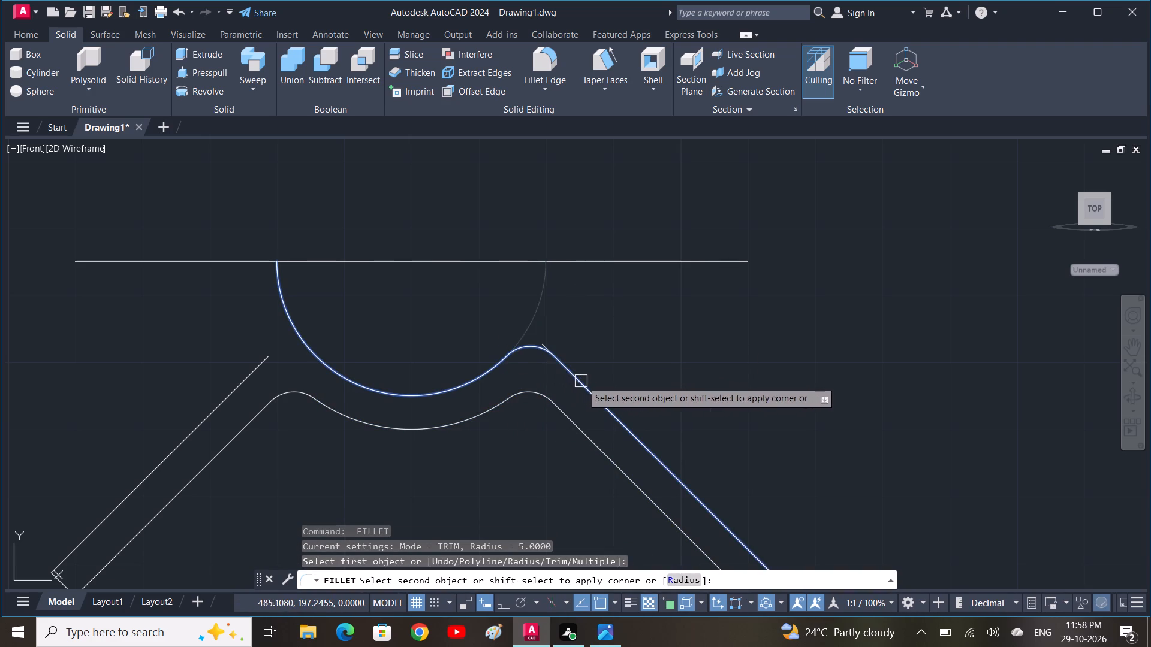
key("space")
left_click(300, 334)
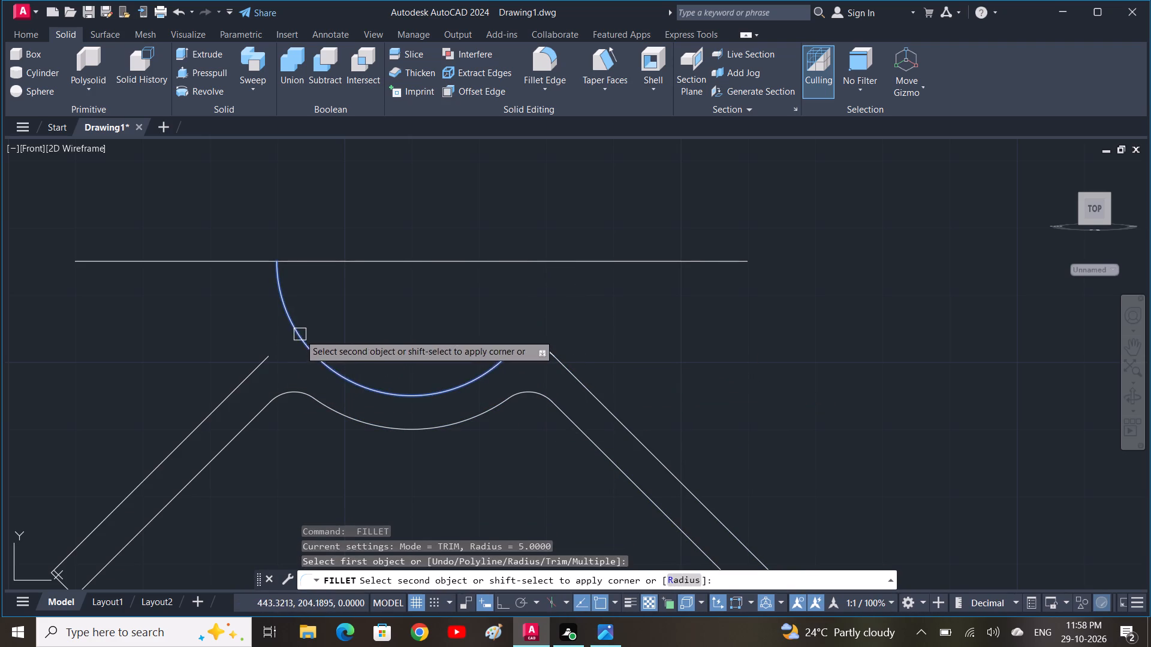
key("space")
left_click(249, 380)
middle_click_drag(469, 411, 474, 371)
key("Escape")
Delete the short leftover line overshooting the fillet at the top of the right leg's upper edge.
scroll(550, 307, "up", 2)
left_click(550, 304)
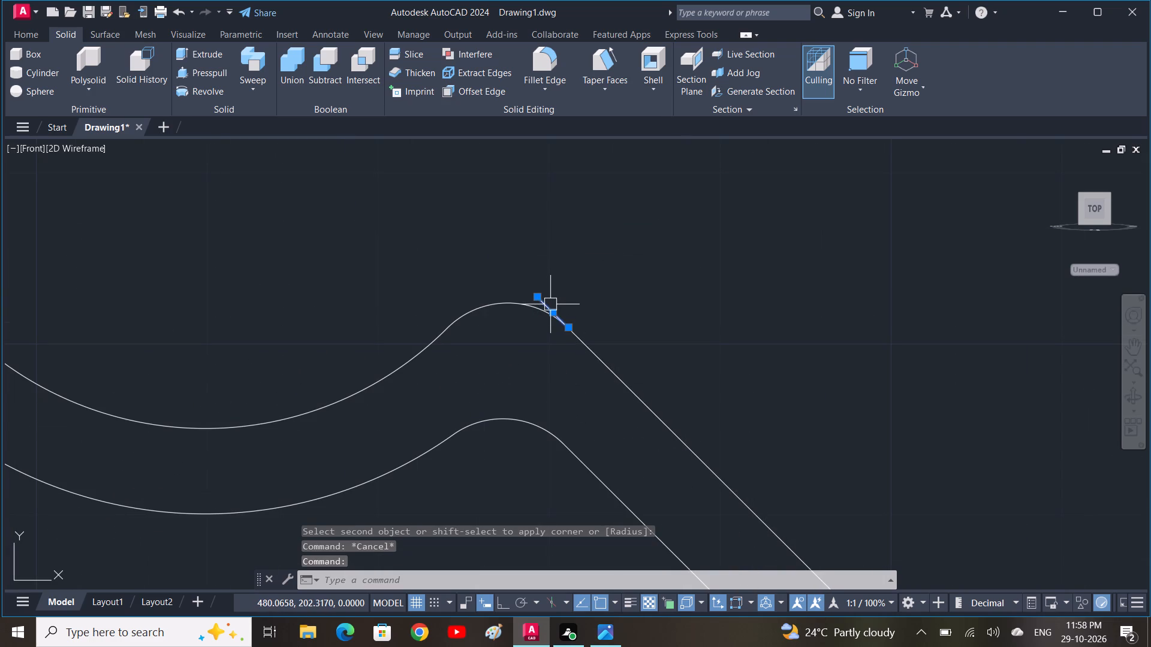
key("Delete")
Check the flange size in the reference image and draw a 12-long line at 45° from the outer corner of the right leg's end.
scroll(531, 324, "down", 3)
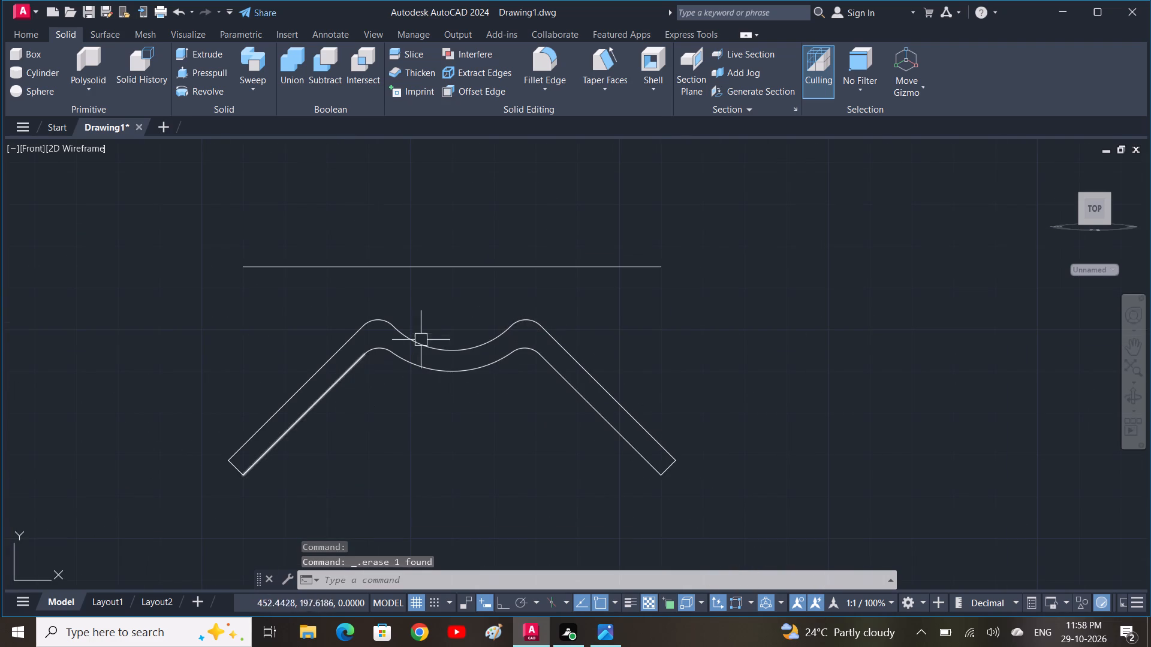
scroll(420, 335, "up", 2)
scroll(383, 335, "down", 3)
middle_click_drag(407, 406, 415, 370)
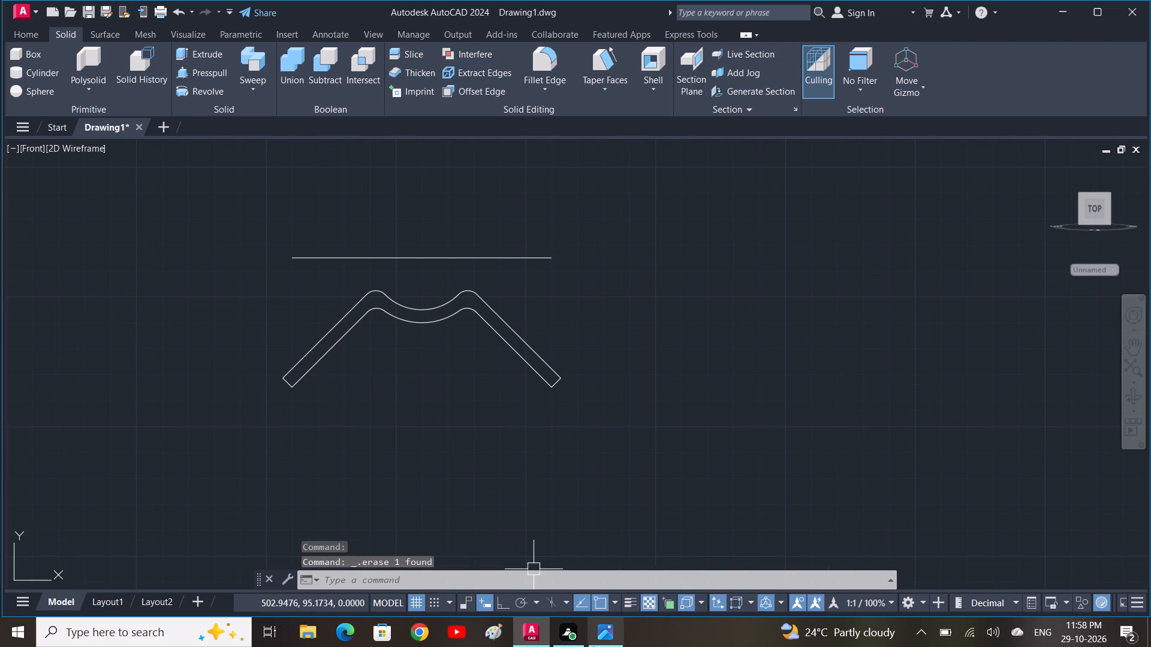
left_click(602, 636)
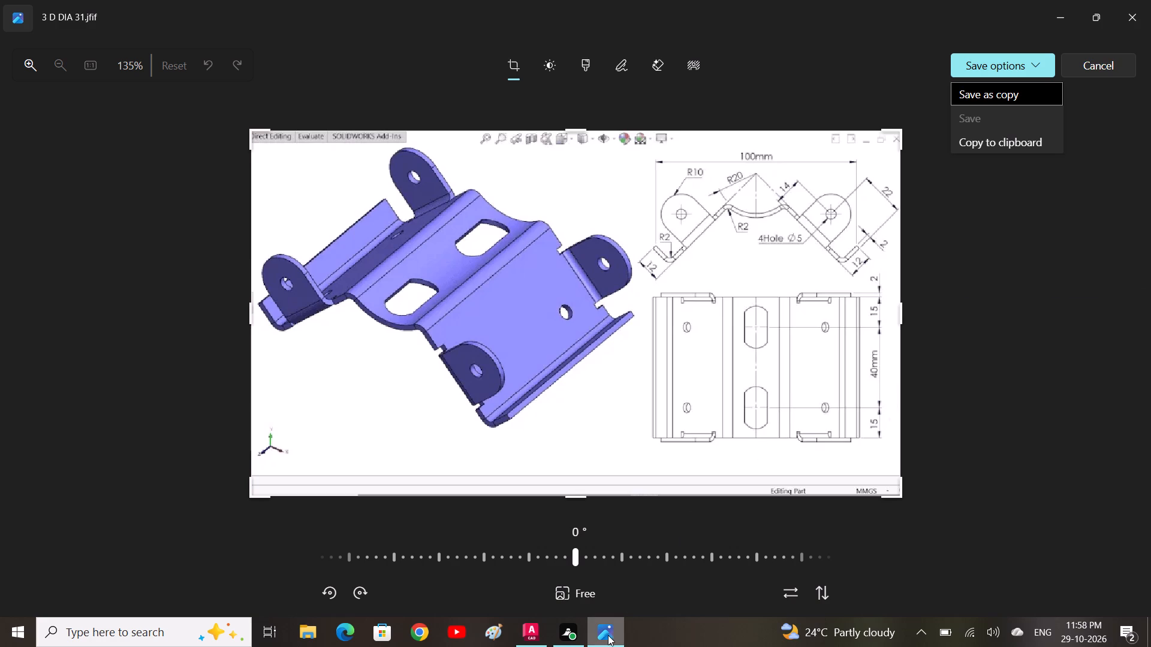
left_click(534, 633)
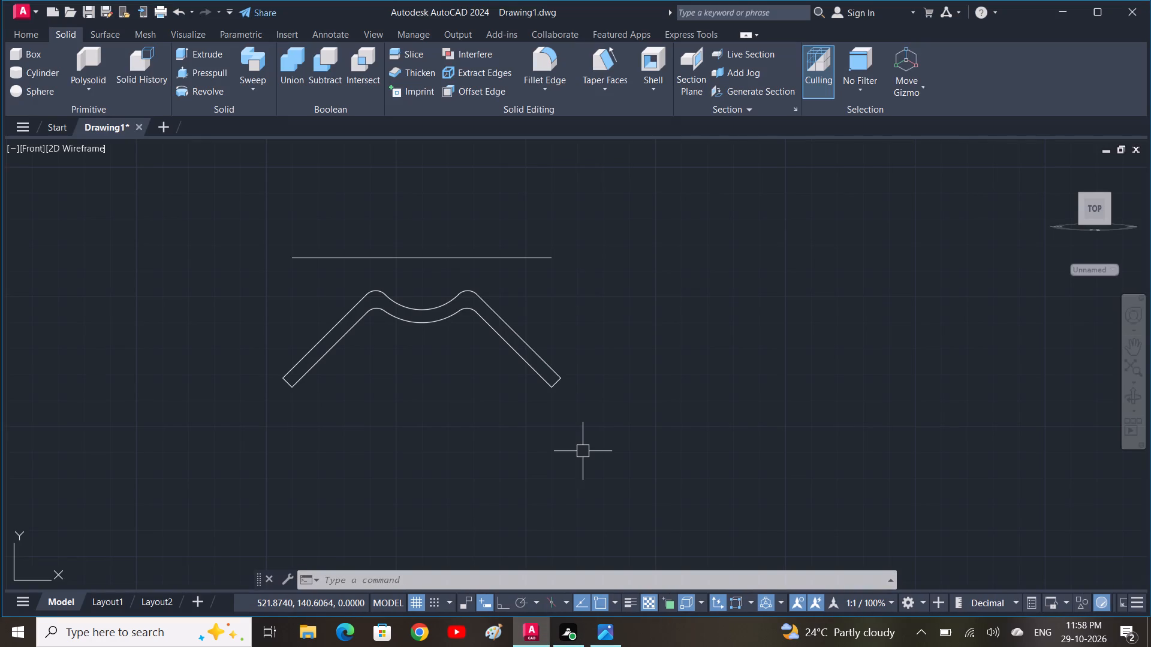
type("l")
key("space")
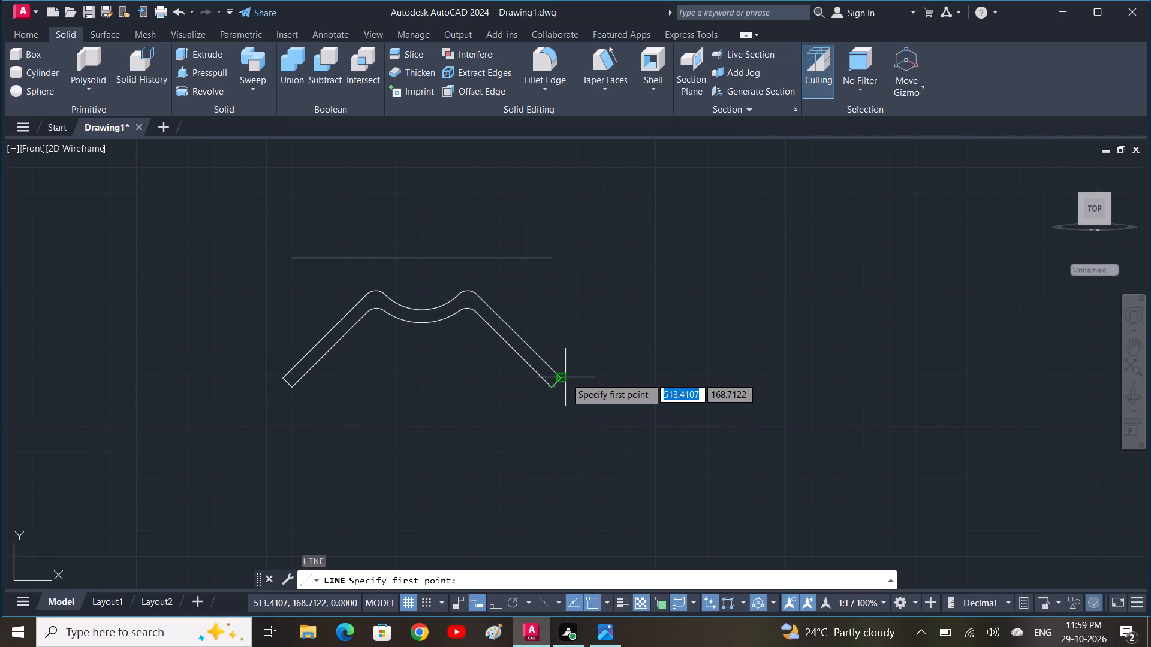
left_click(565, 377)
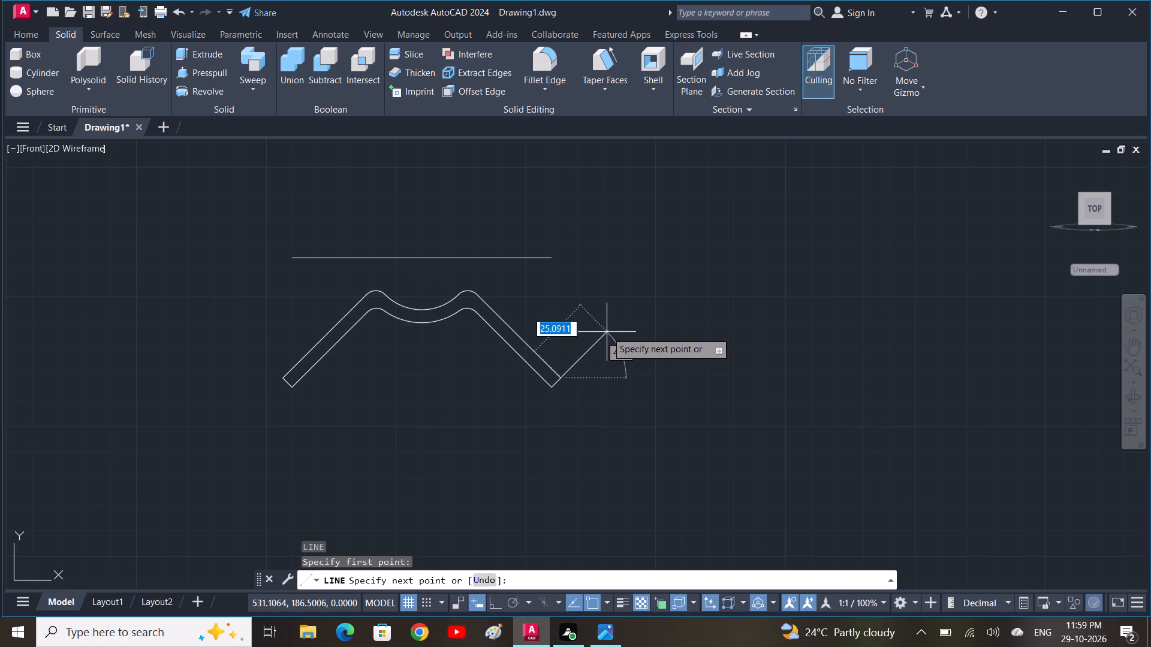
key("F8")
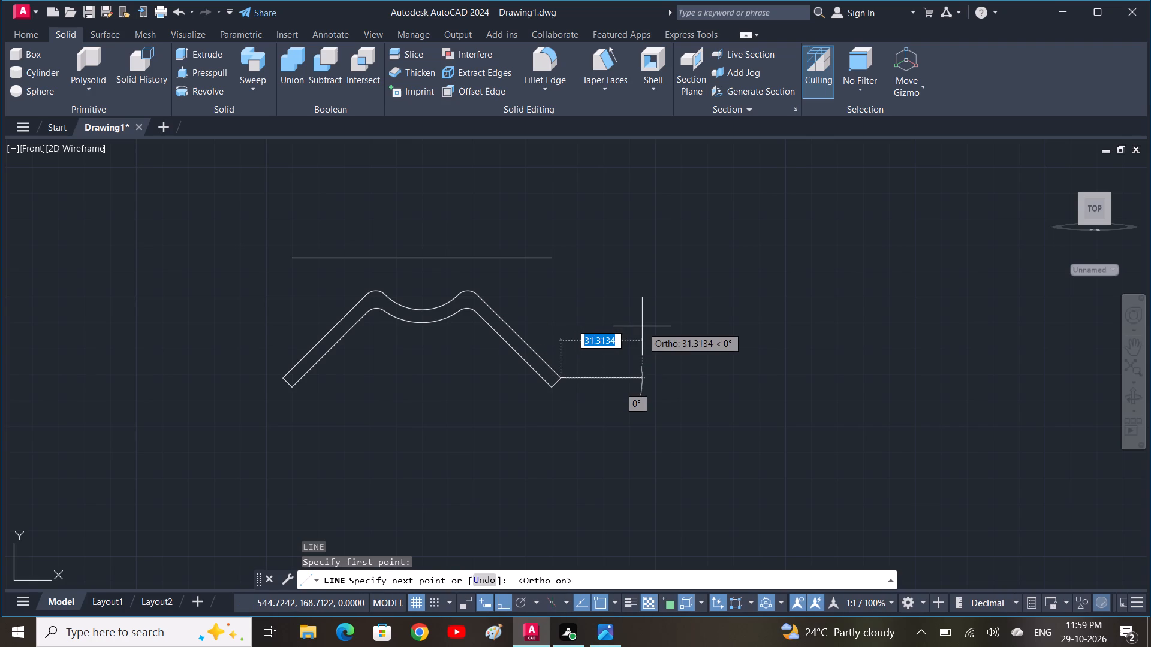
key("F8")
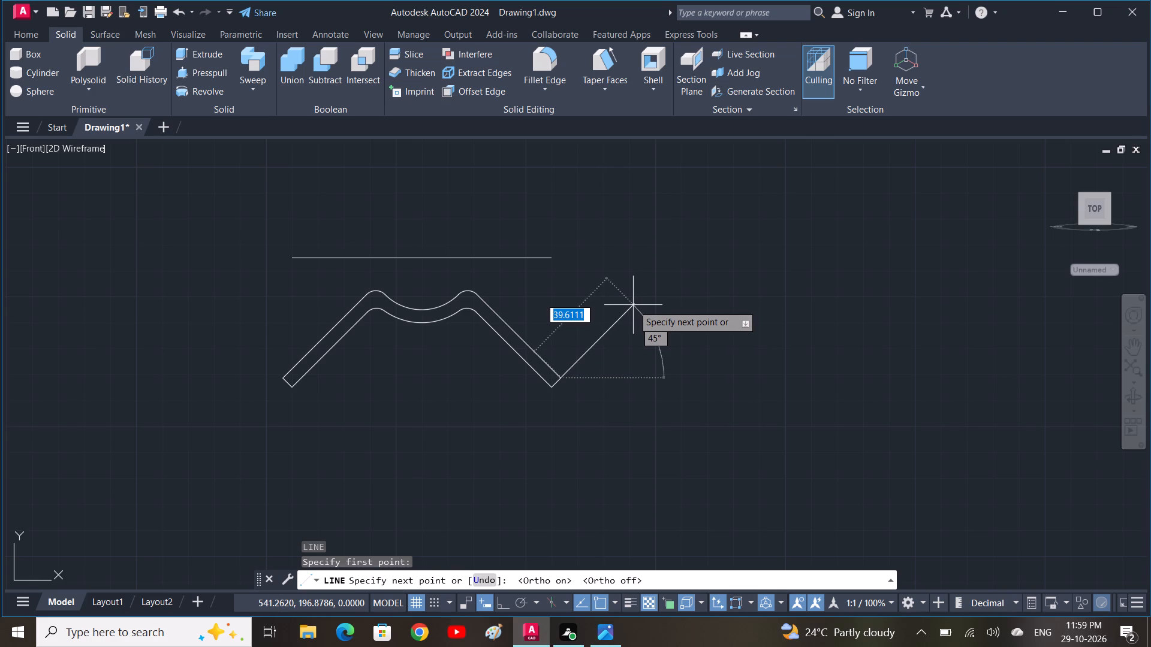
type("12")
key("space")
key("space")
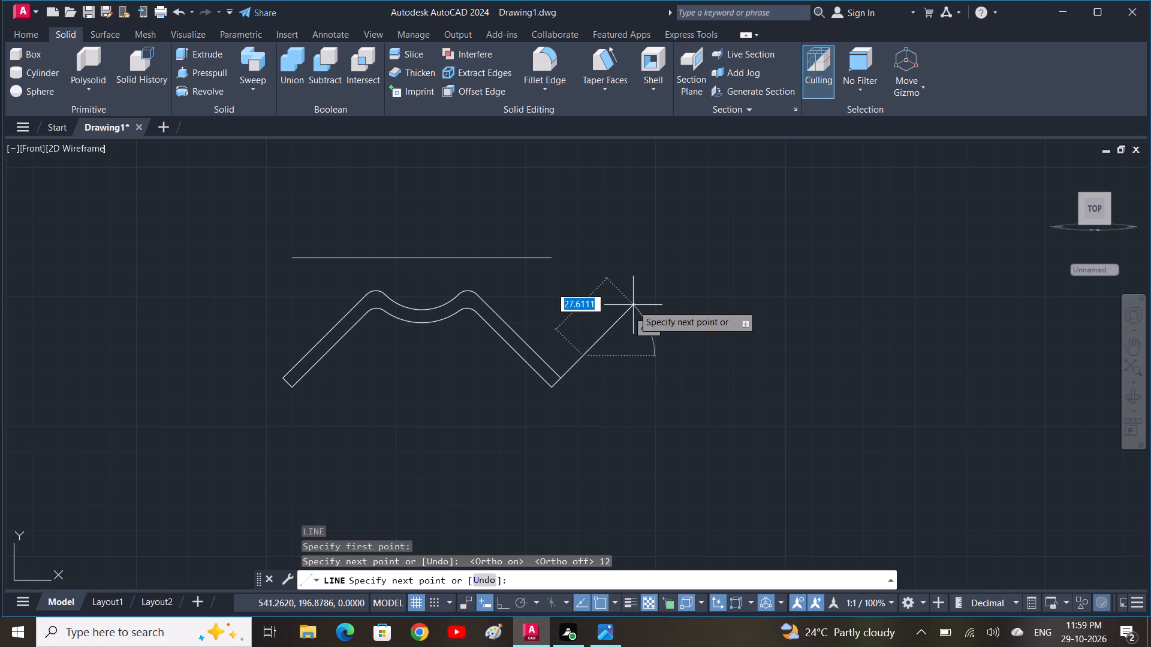
Offset the right leg's end line and the 12-long flange line by 5, away from the leg.
left_click(578, 363)
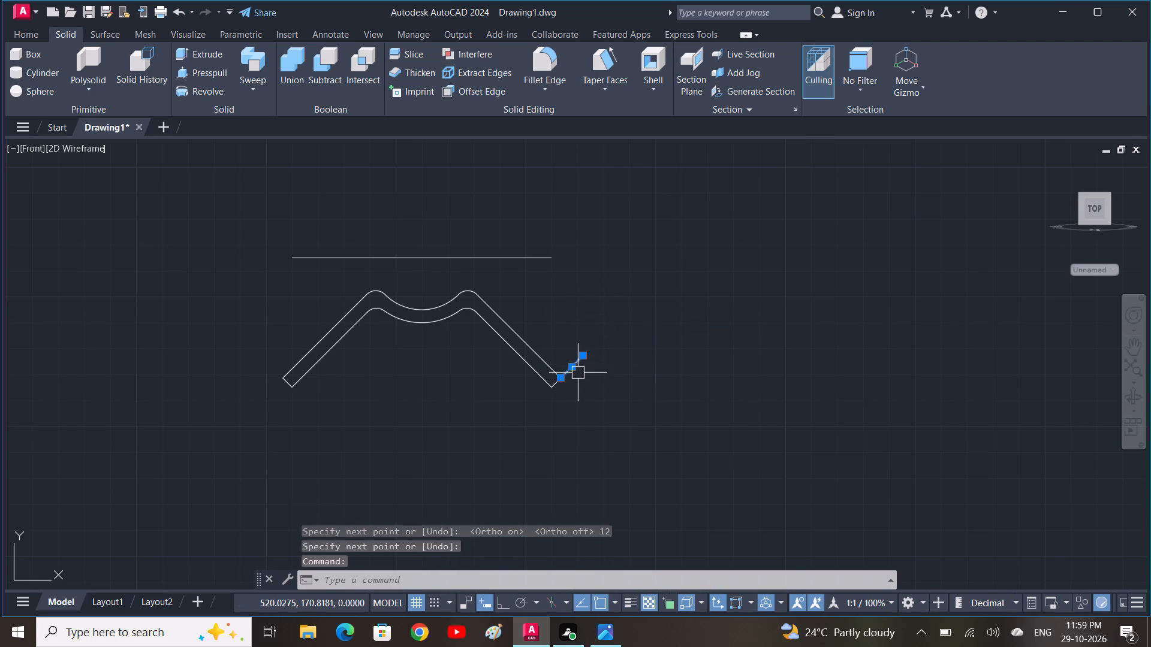
scroll(573, 387, "up", 3)
left_click(489, 373)
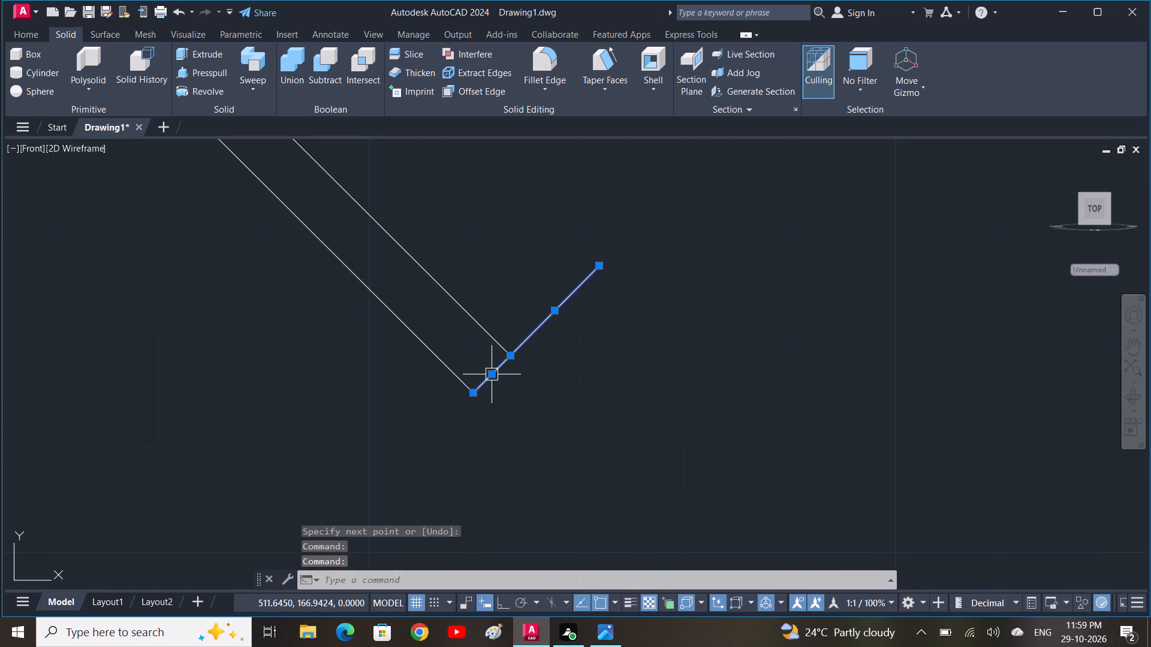
type("o")
key("space")
left_click(492, 376)
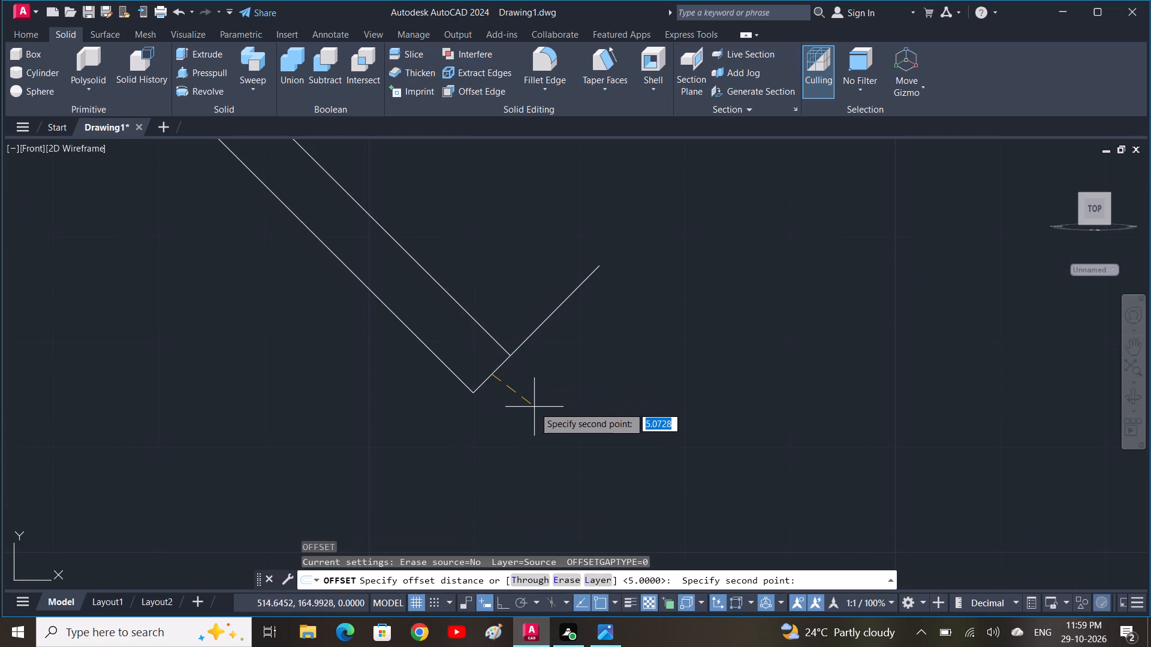
key("5")
key("space")
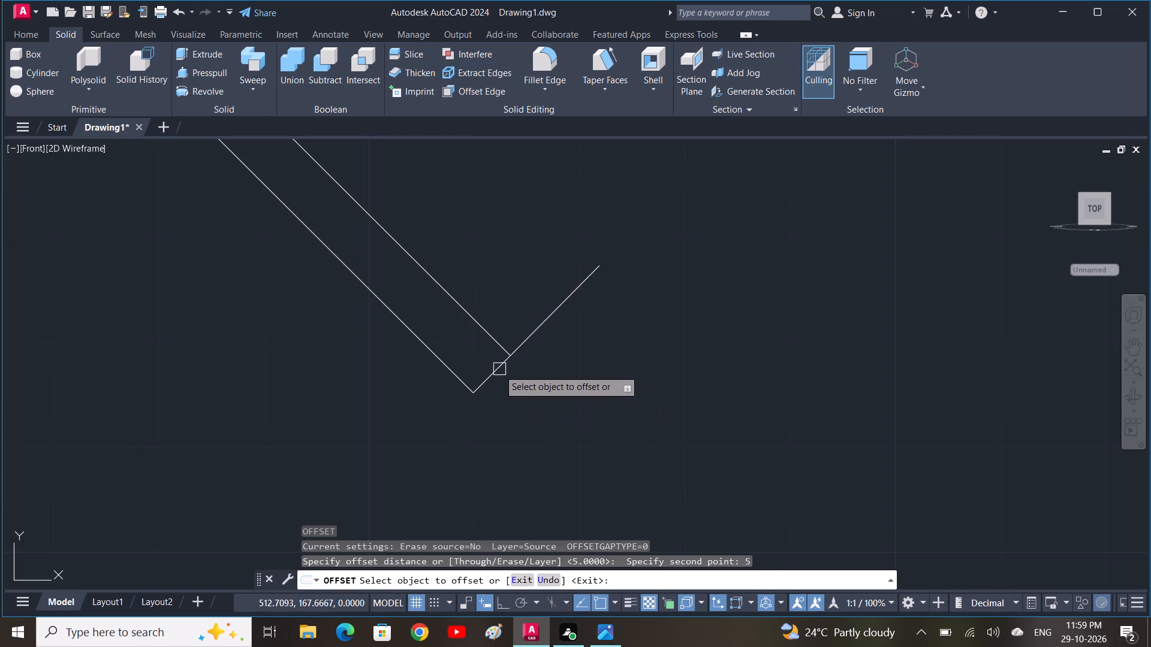
left_click(498, 371)
left_click(521, 407)
left_click(546, 326)
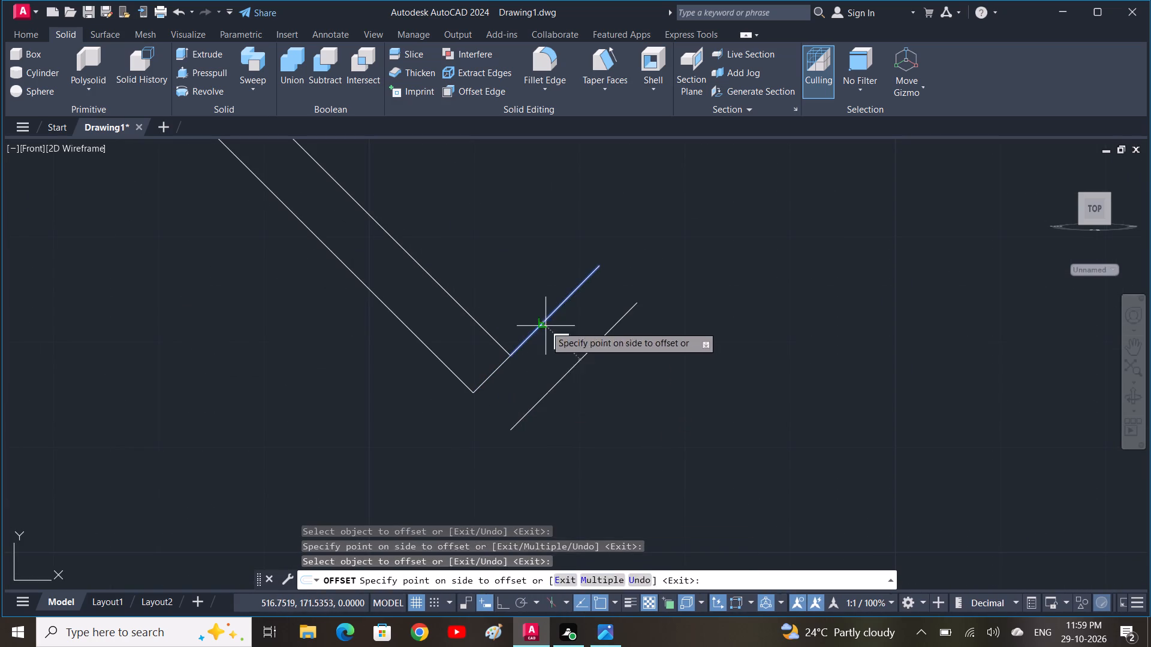
left_click(564, 359)
Offset the left leg's end line outward by 5.
scroll(600, 371, "down", 2)
middle_click_drag(432, 380, 716, 319)
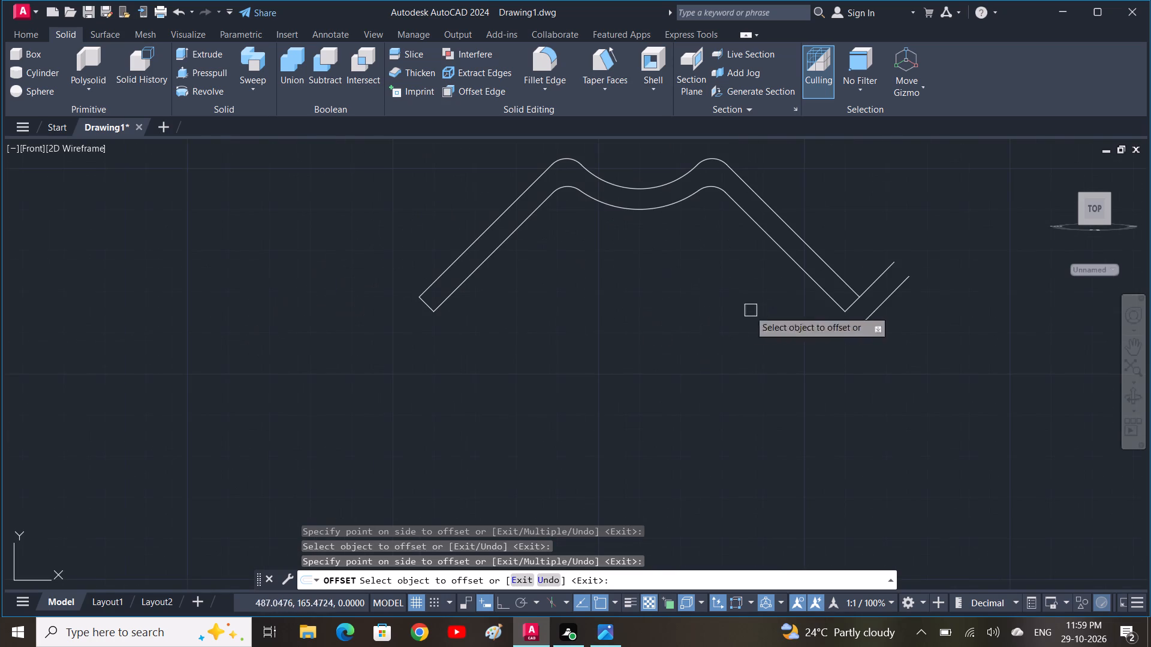
middle_click_drag(704, 344, 784, 371)
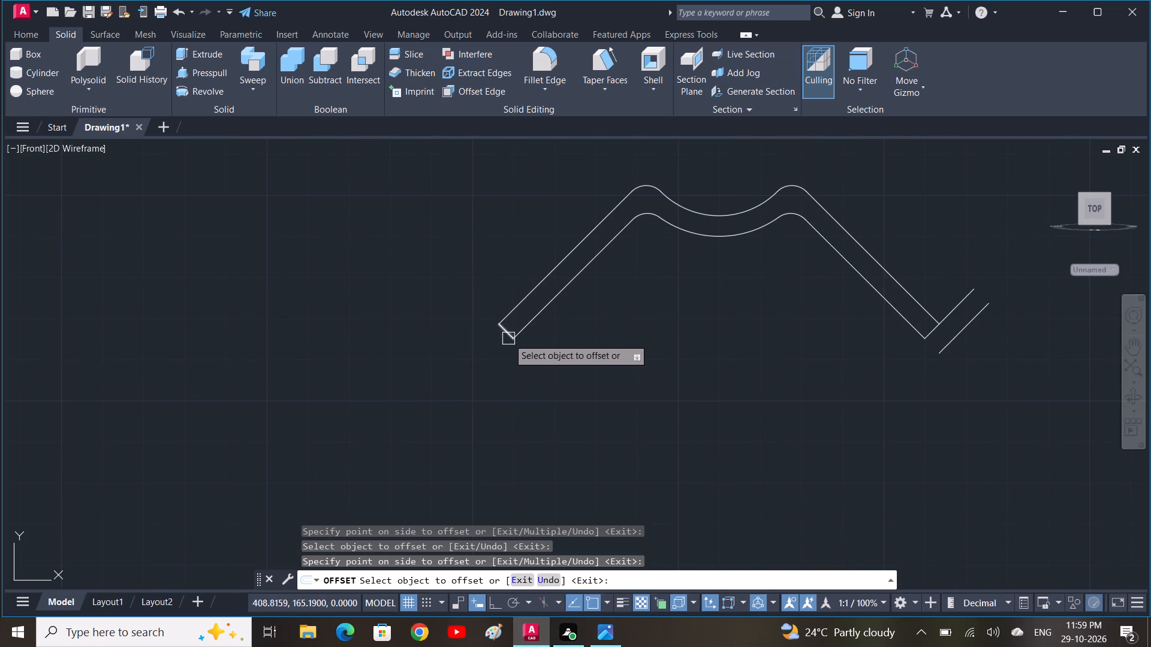
left_click(502, 329)
left_click(483, 352)
key("Escape")
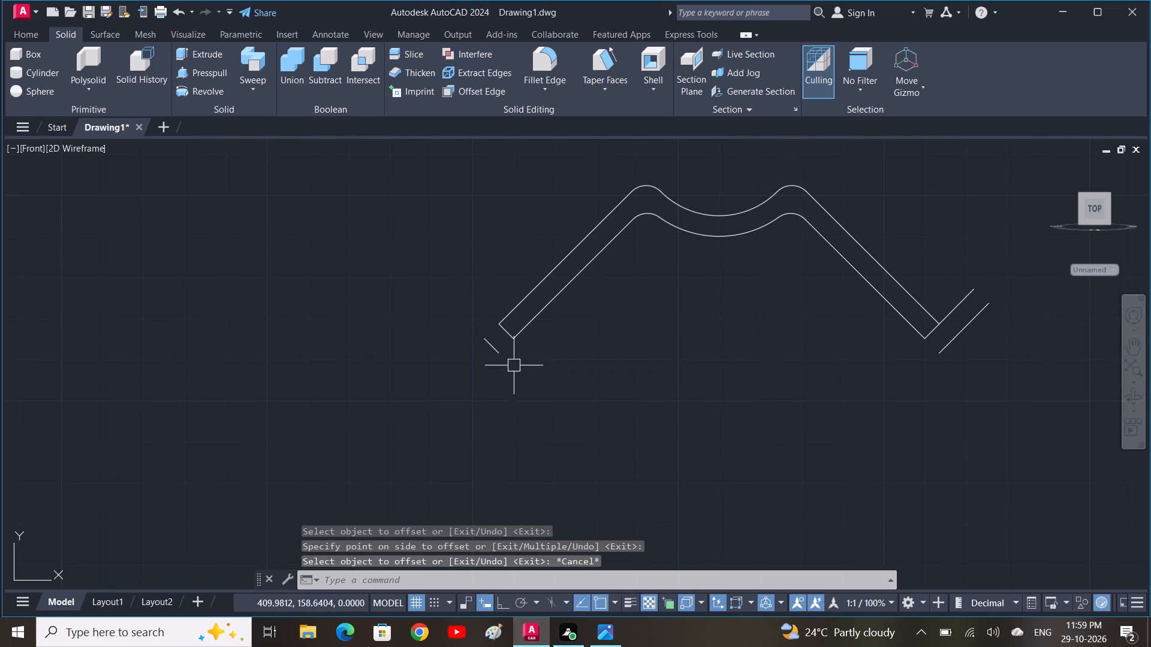
Draw a 12-long line at 135° from the upper end of the offset line beside the left leg.
key("l")
key("space")
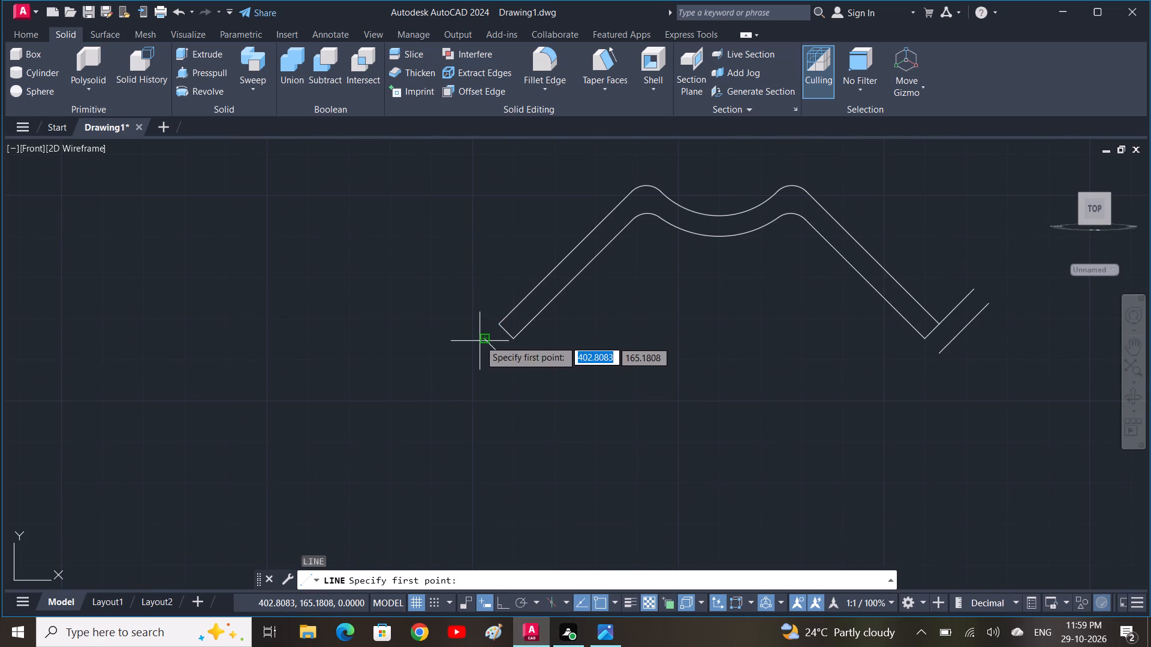
left_click(480, 340)
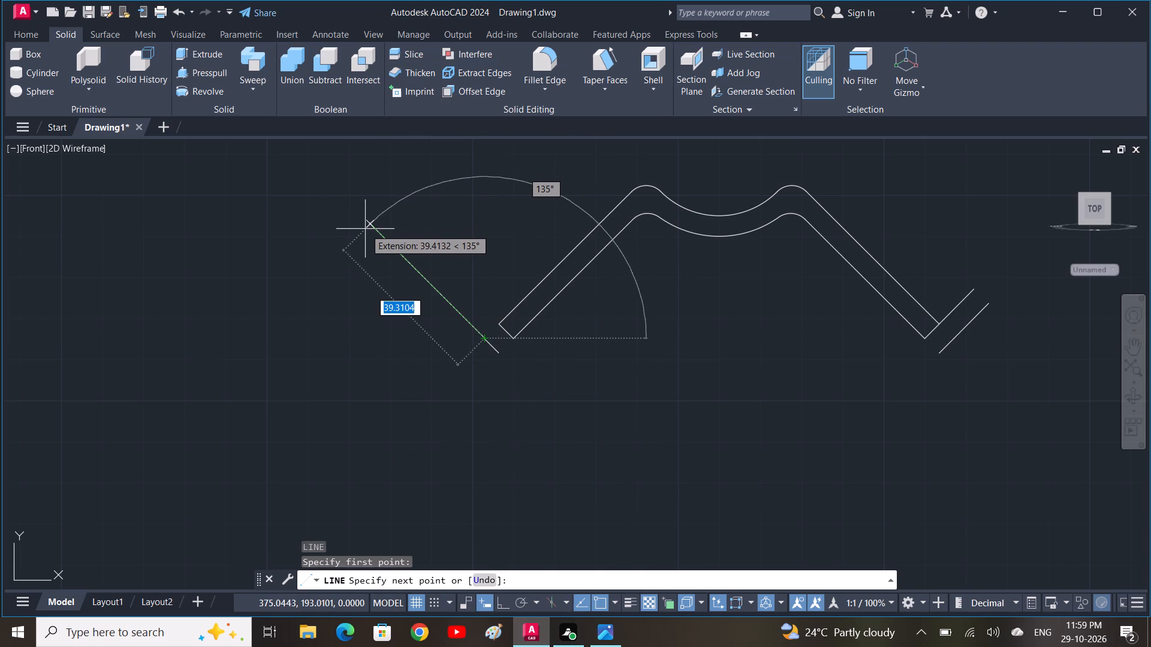
type("12")
key("space")
key("space")
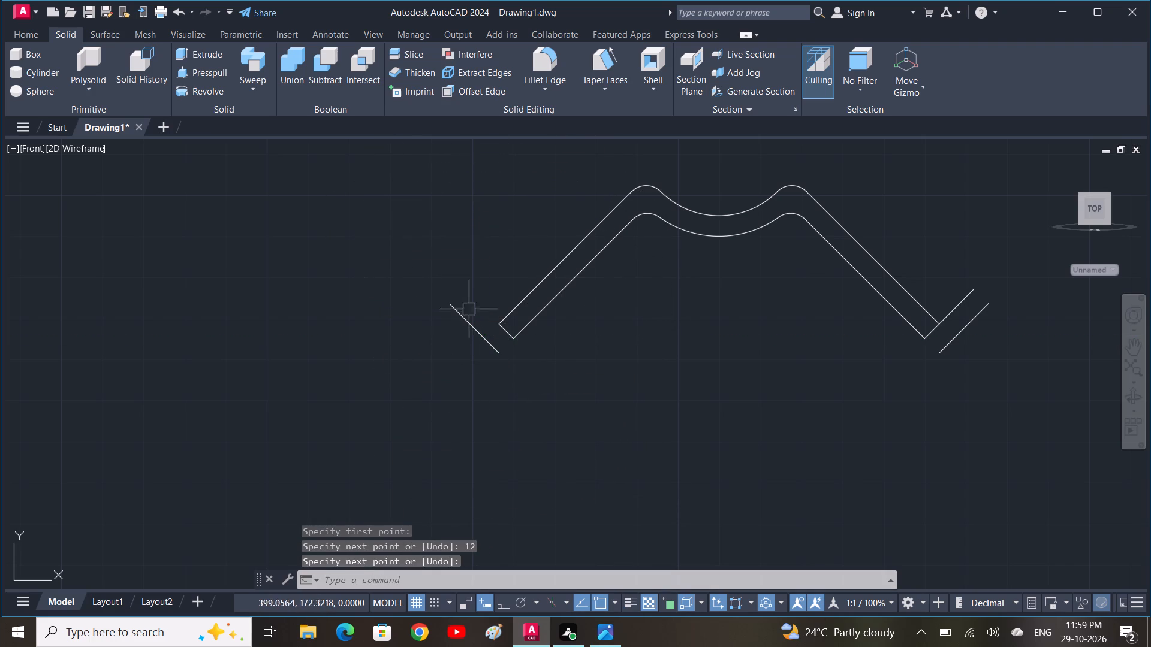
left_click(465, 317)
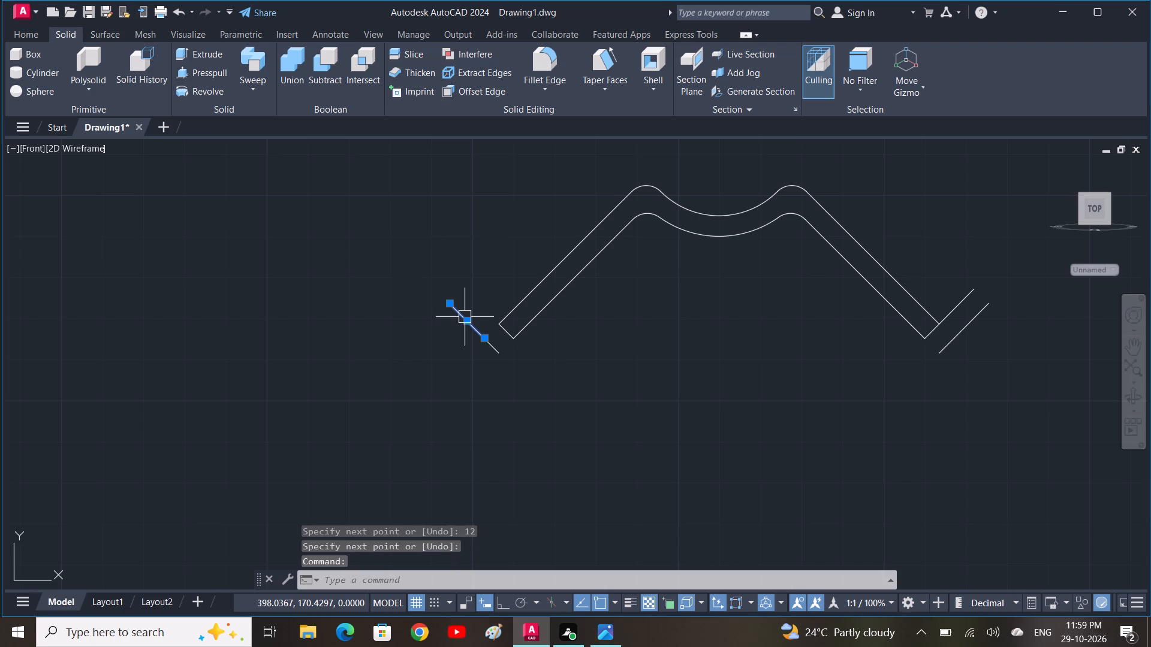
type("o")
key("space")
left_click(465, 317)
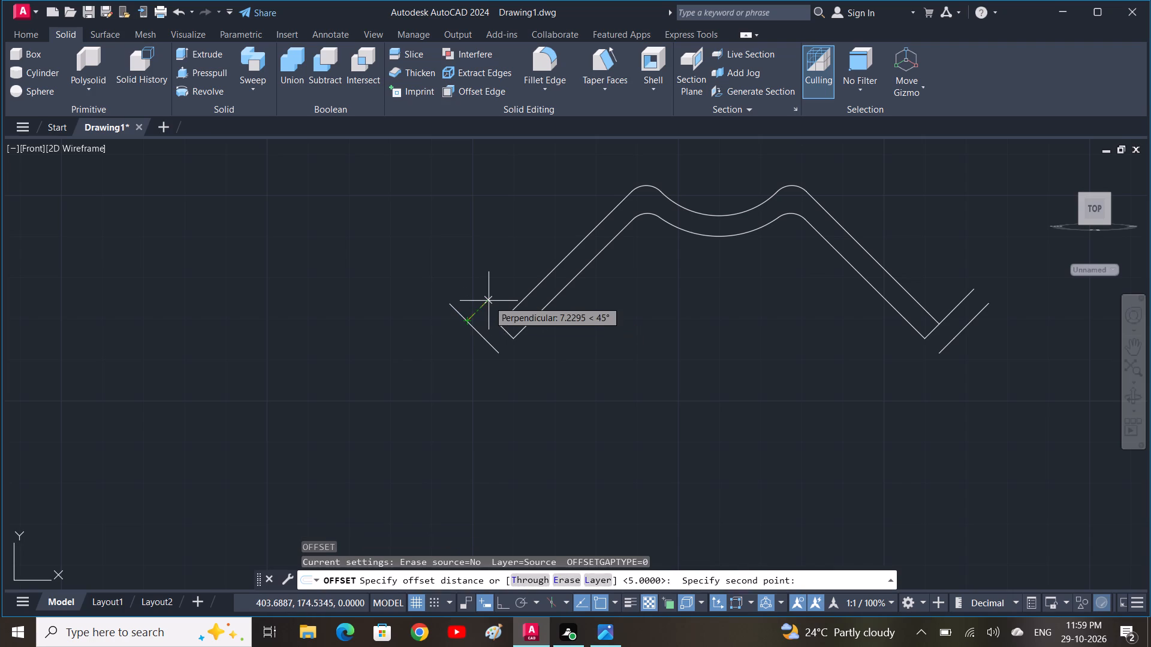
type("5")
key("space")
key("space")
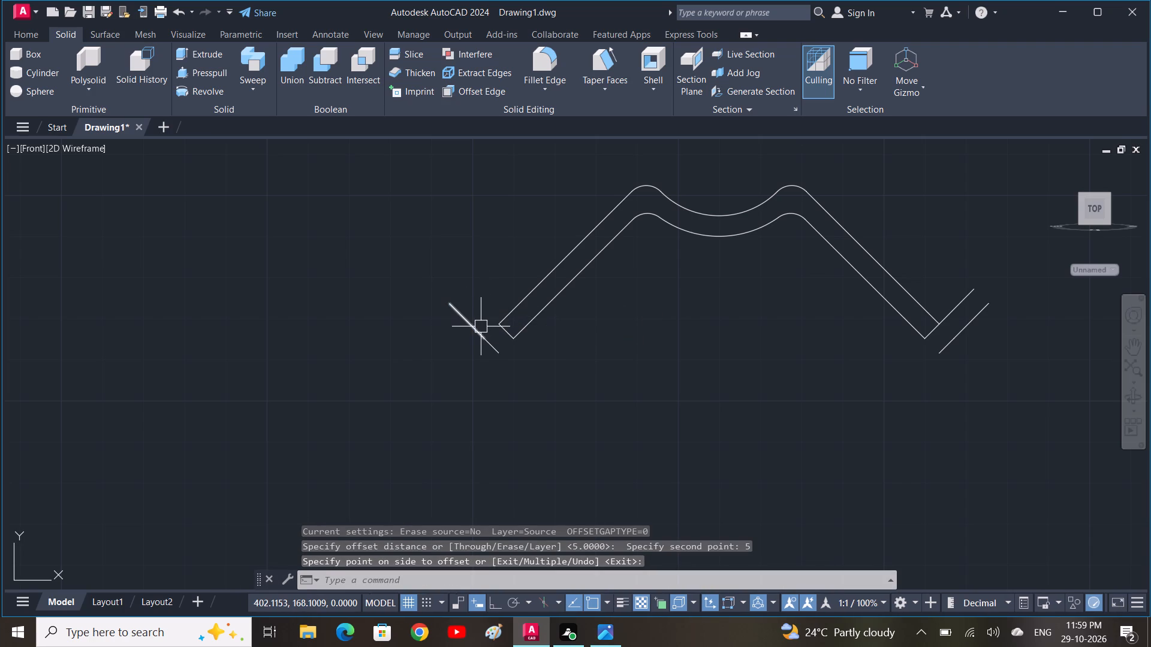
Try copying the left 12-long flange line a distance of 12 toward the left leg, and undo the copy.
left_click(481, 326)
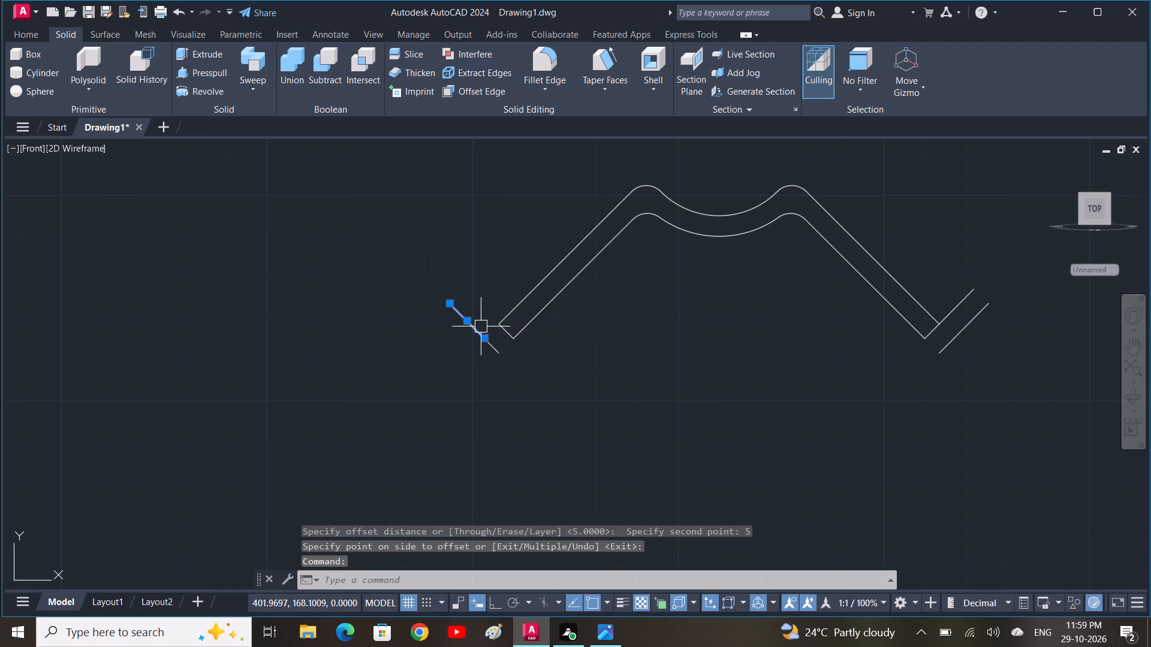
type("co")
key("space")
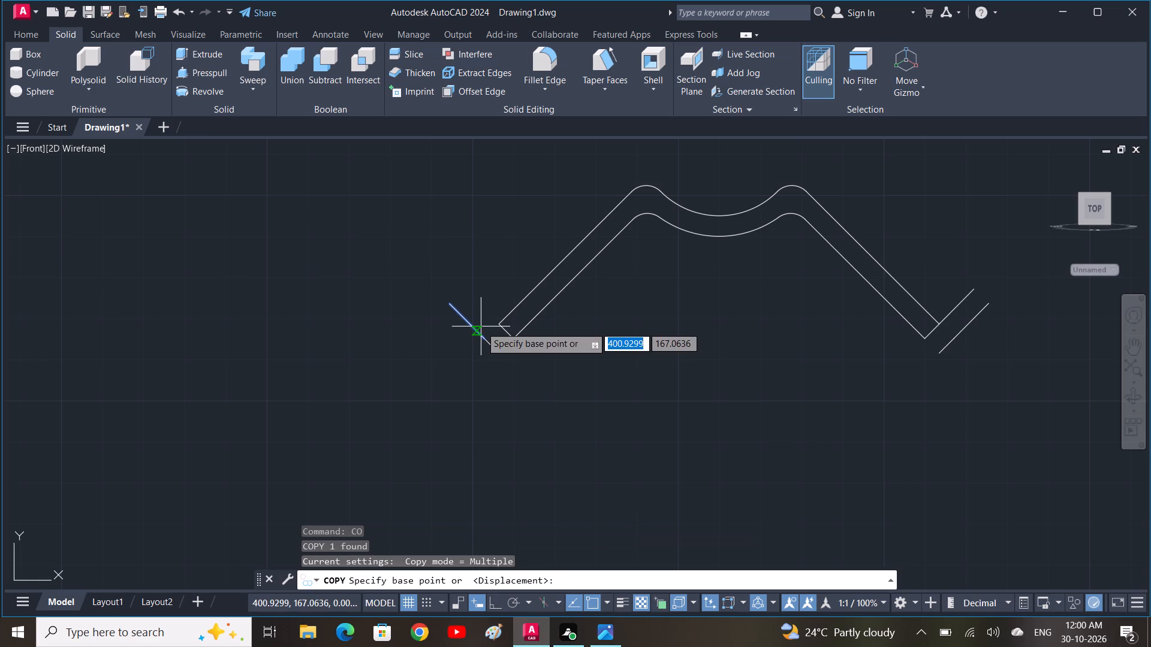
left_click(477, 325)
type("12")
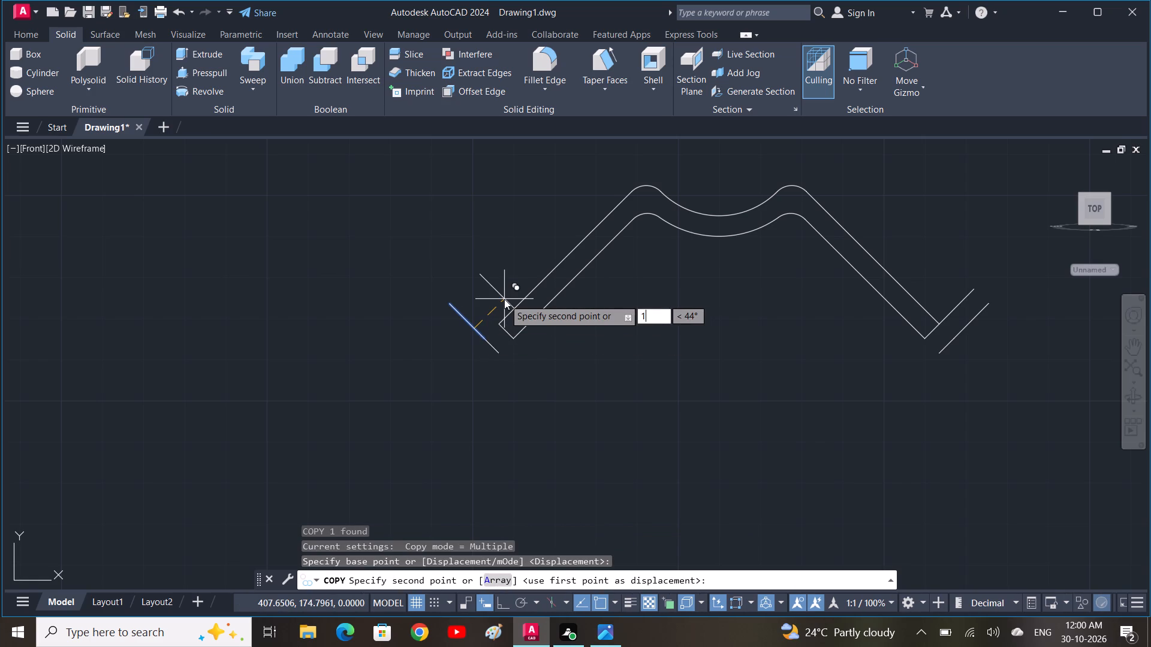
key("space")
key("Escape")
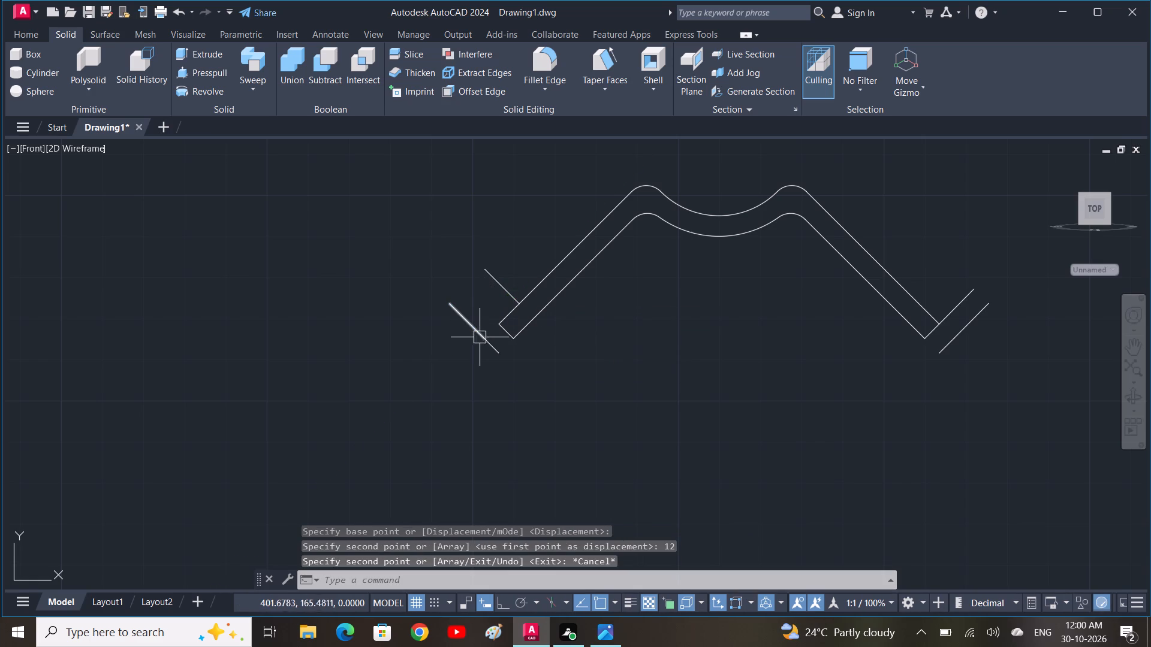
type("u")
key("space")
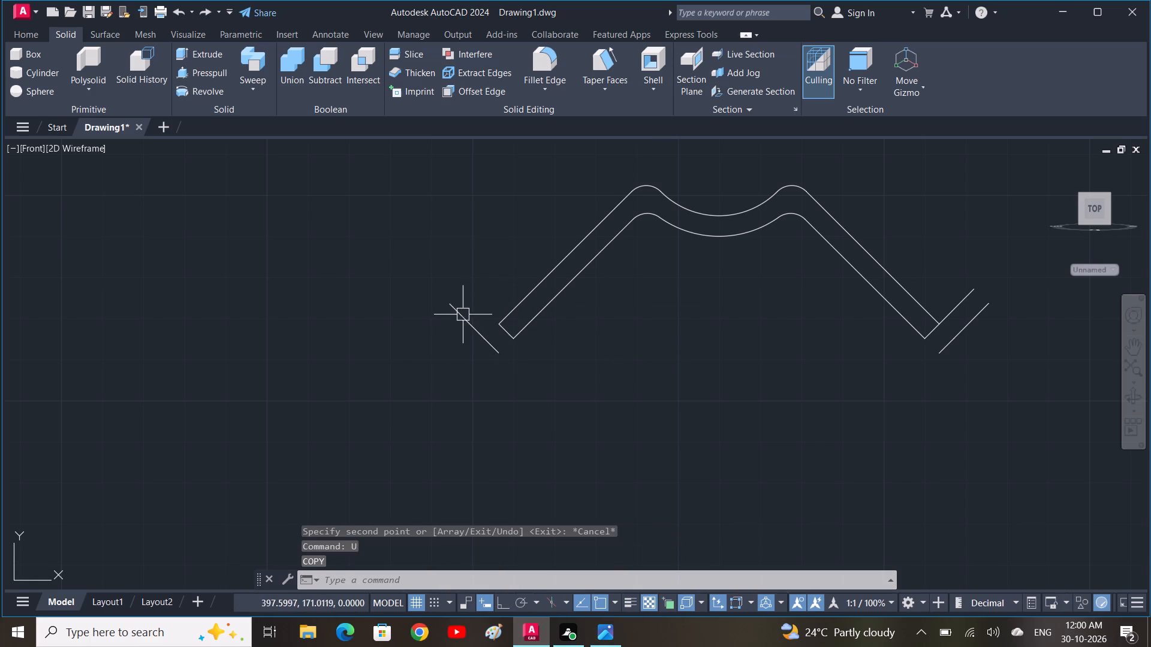
Offset the left 12-long flange line by 5 toward the left leg.
left_click(465, 313)
type("o")
key("space")
left_click(465, 313)
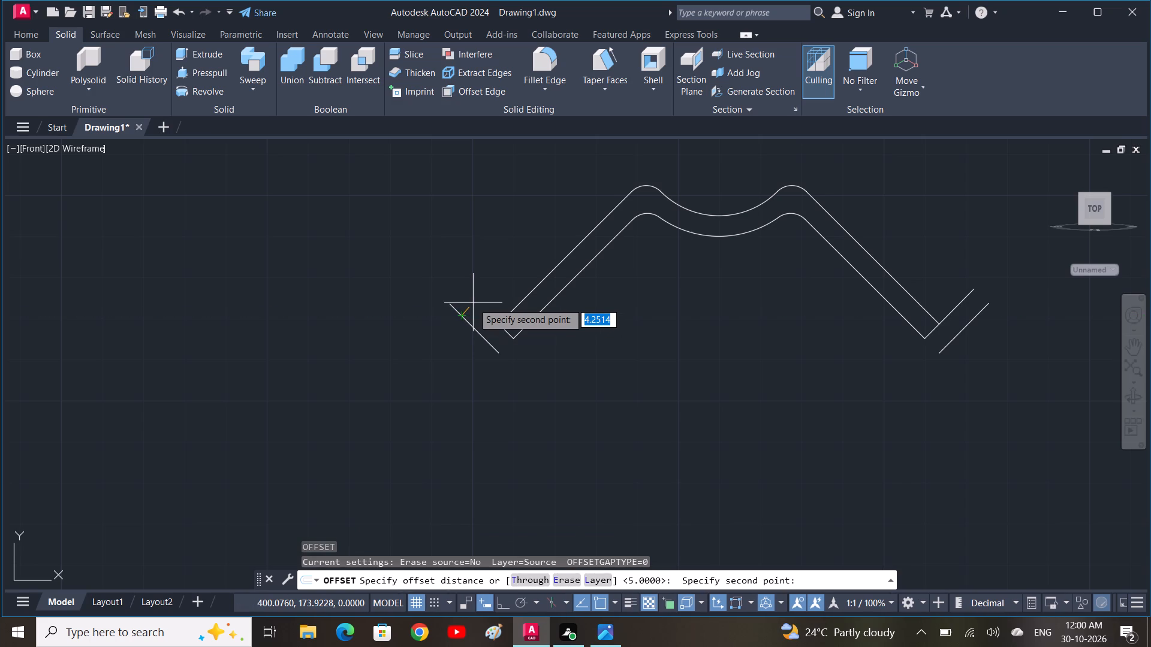
type("5")
key("space")
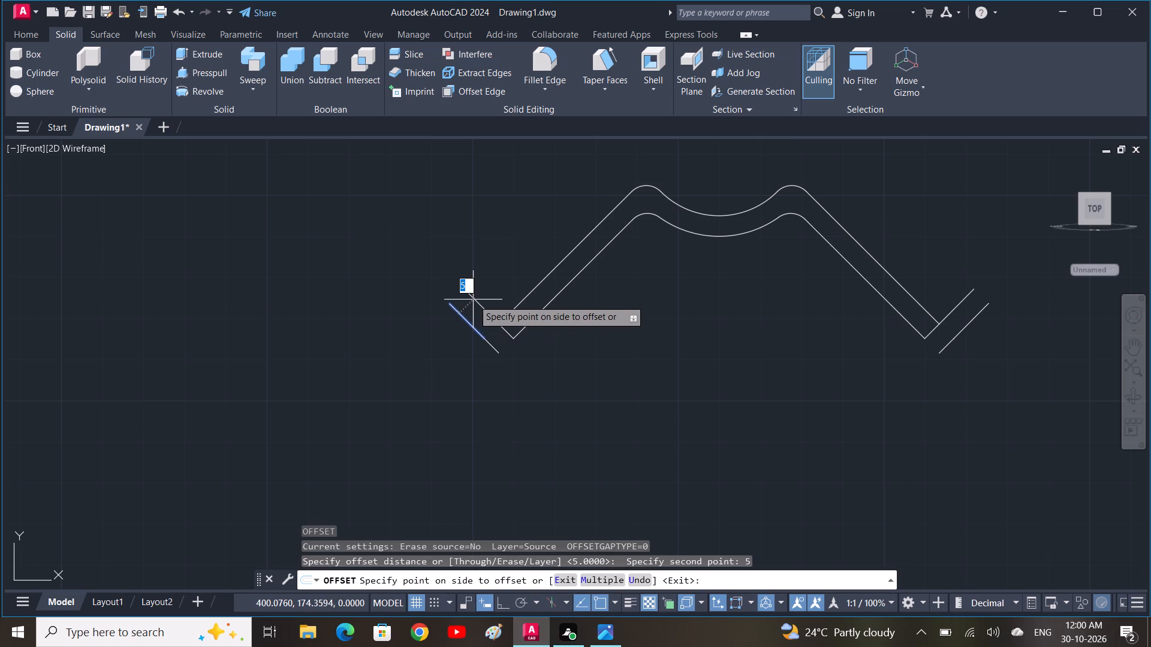
left_click(473, 299)
key("Escape")
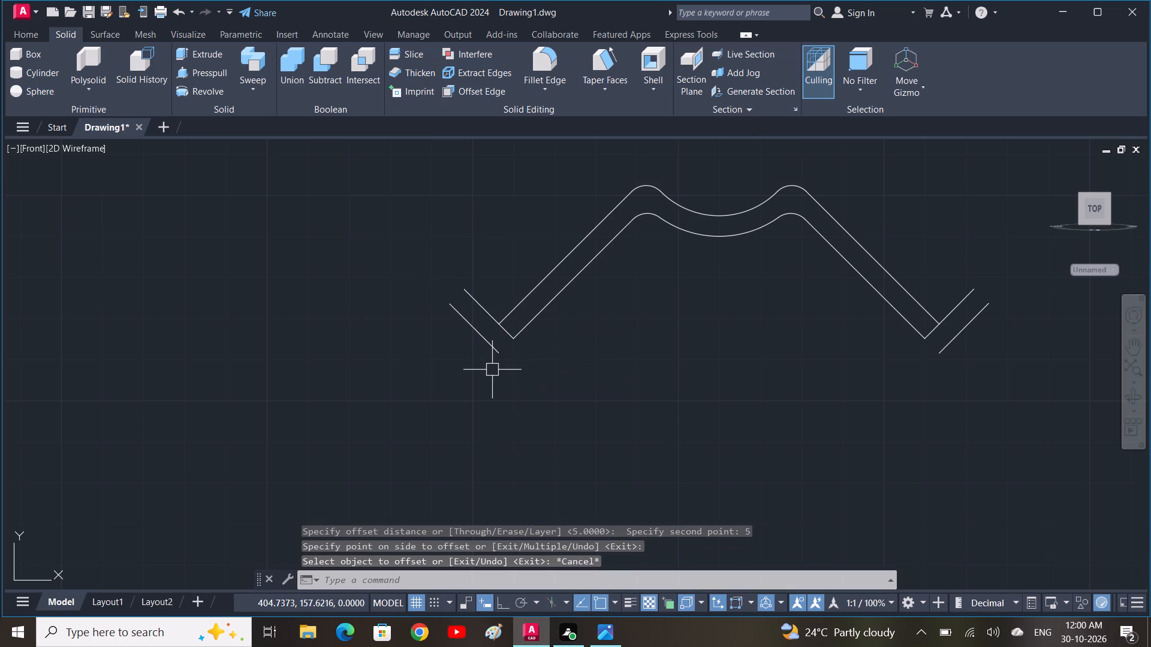
Close the left flange with connecting lines at its lower corner and across its free end.
type("l")
key("space")
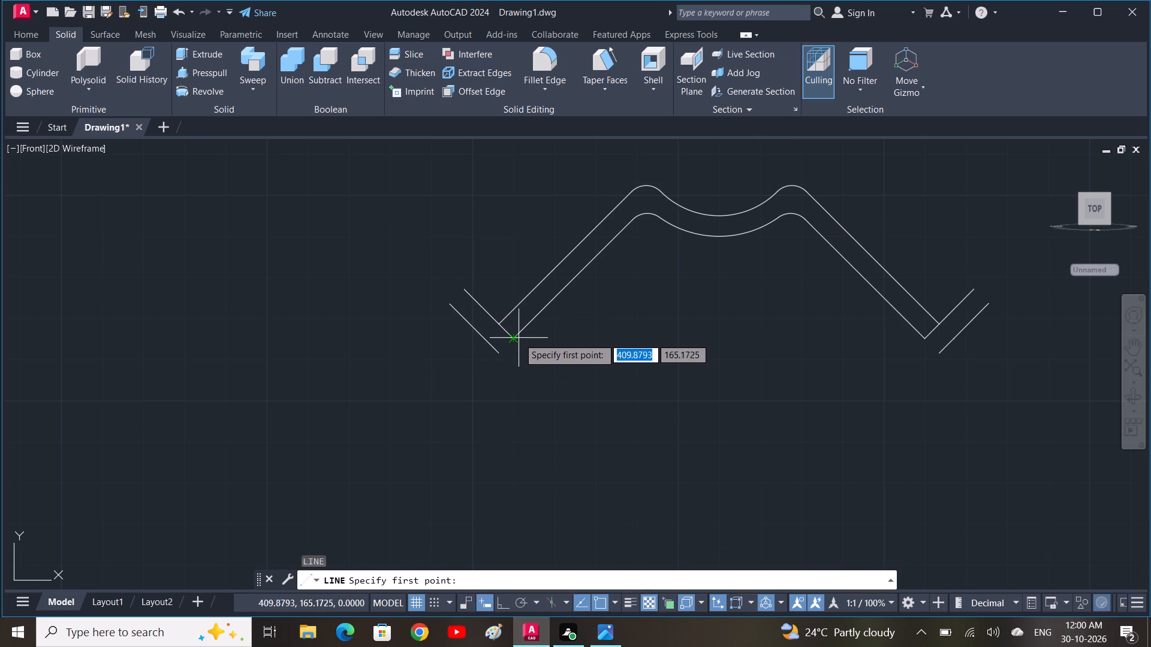
left_click(519, 338)
left_click(501, 356)
key("space")
key("space")
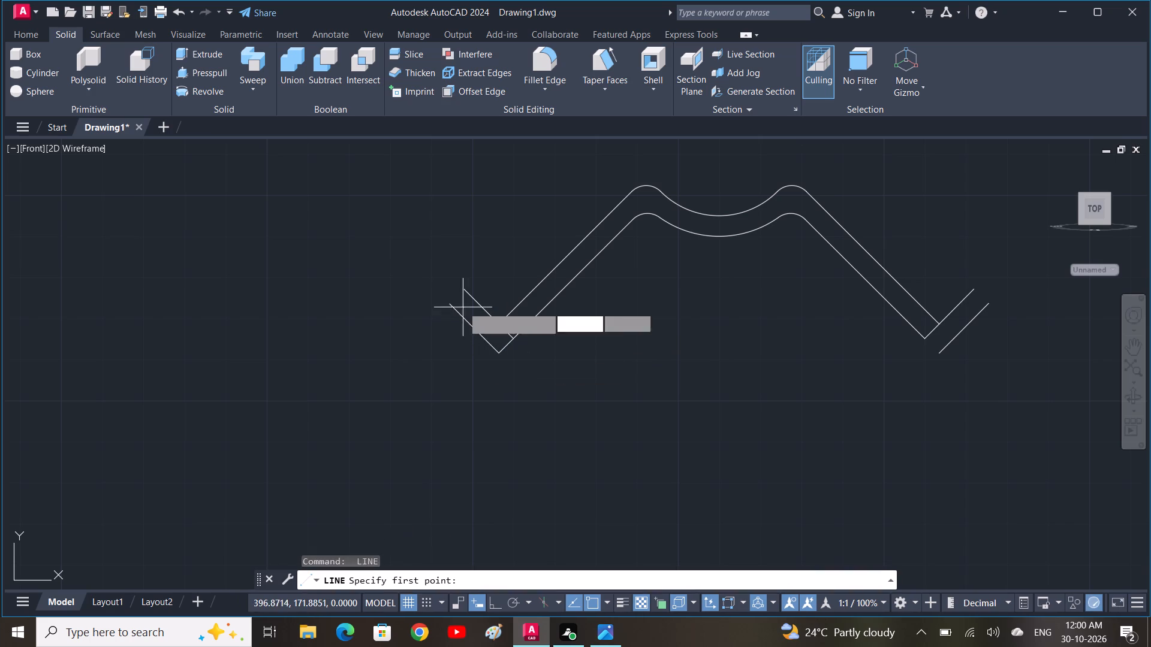
left_click(464, 293)
left_click(453, 304)
key("space")
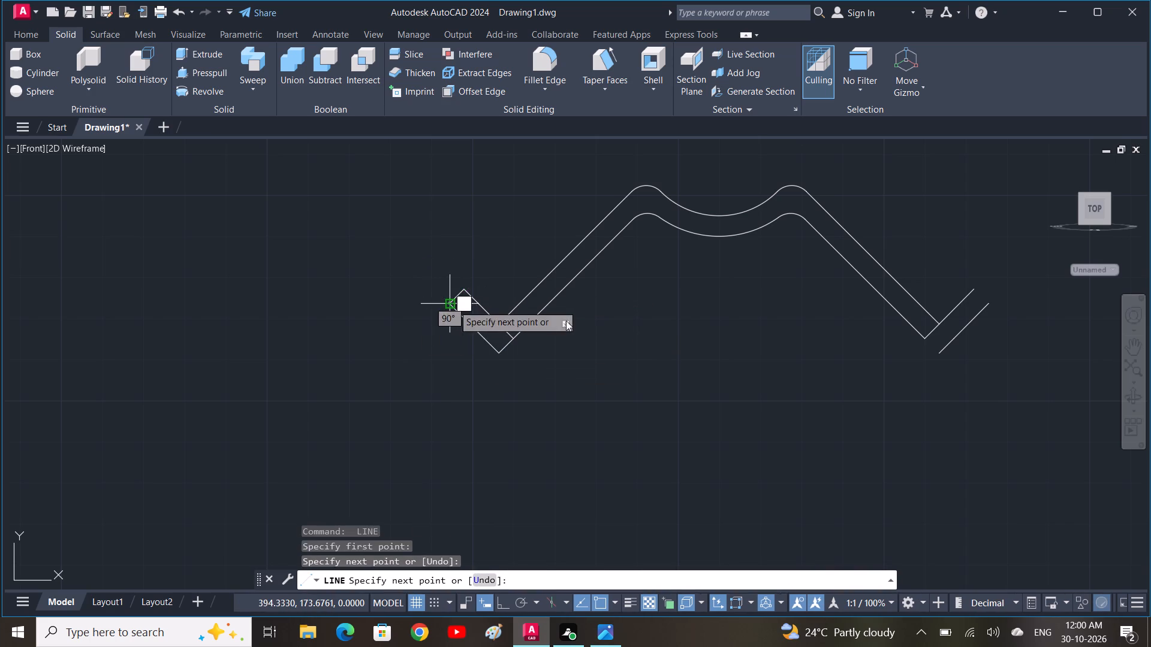
Close the right flange with connecting lines across its free end and at its lower corner.
middle_click_drag(828, 289, 685, 332)
key("space")
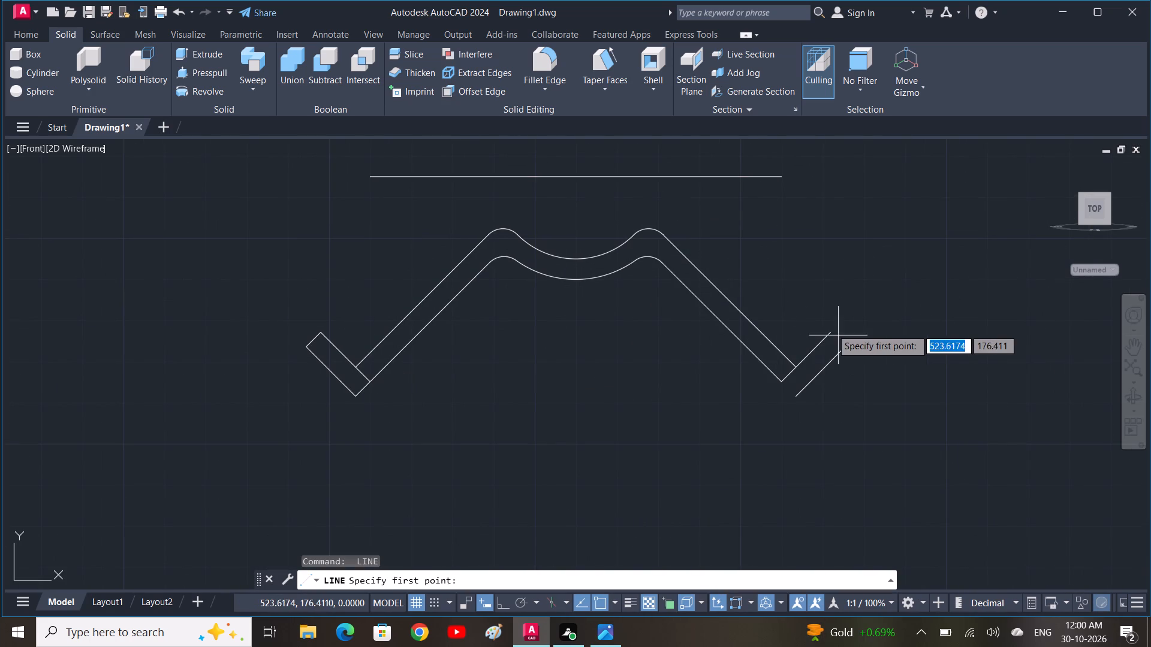
left_click(831, 328)
left_click(848, 344)
key("space")
key("space")
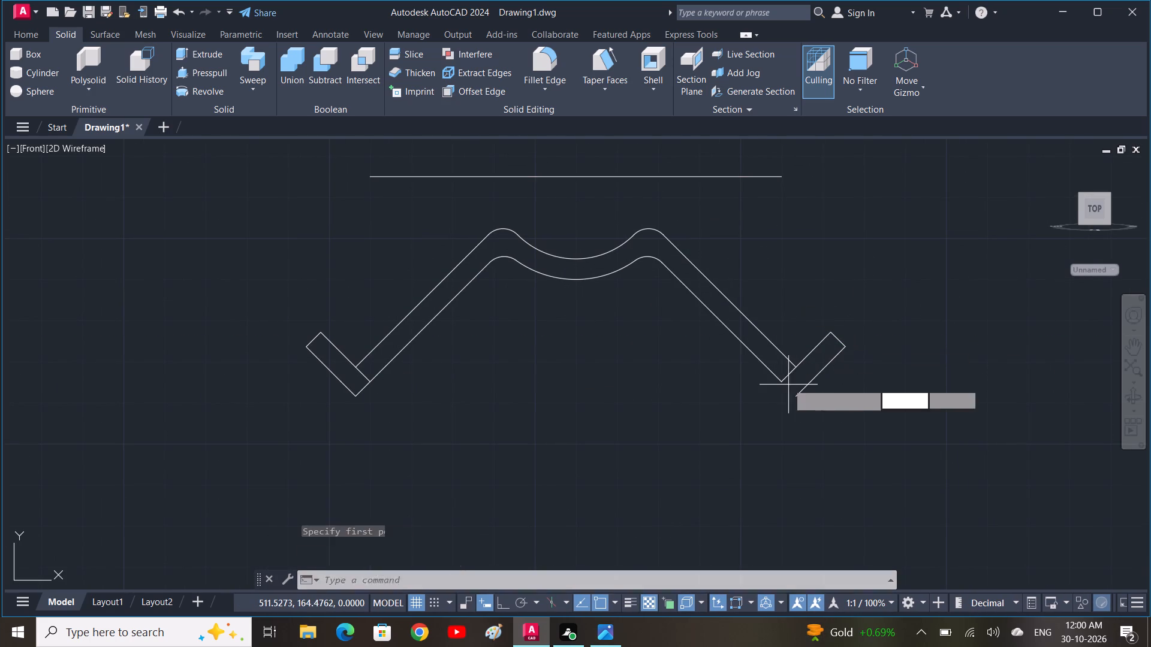
left_click(782, 379)
left_click(796, 394)
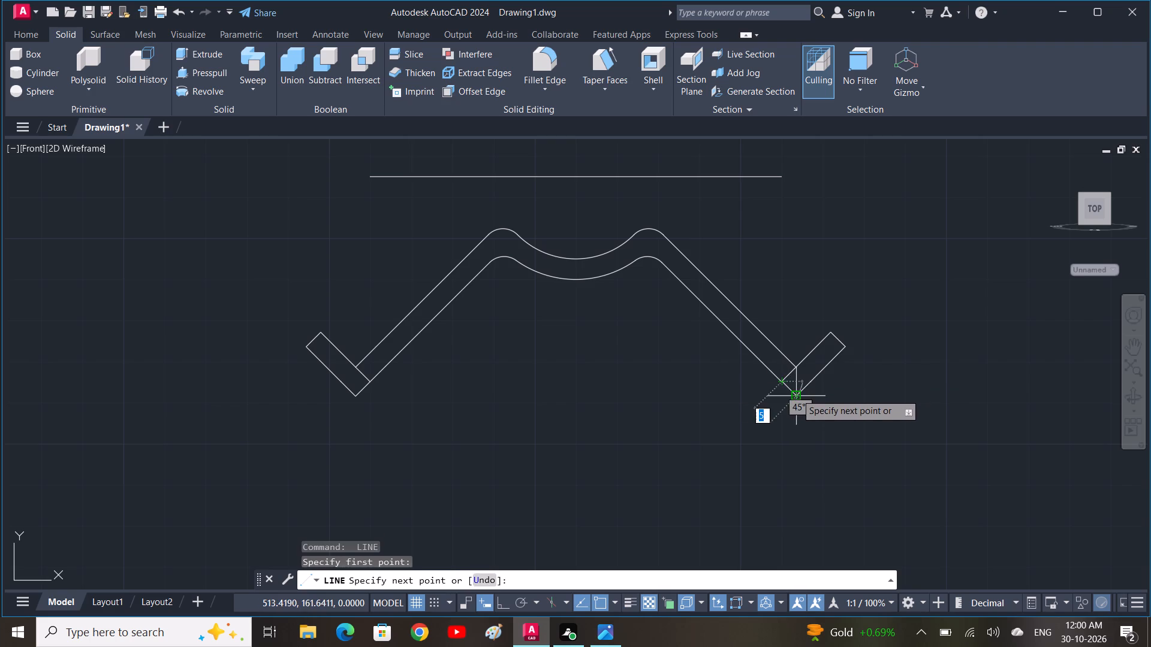
key("space")
Trim away the former end lines crossing the profile where the right and left legs meet their flanges.
type("tr")
key("space")
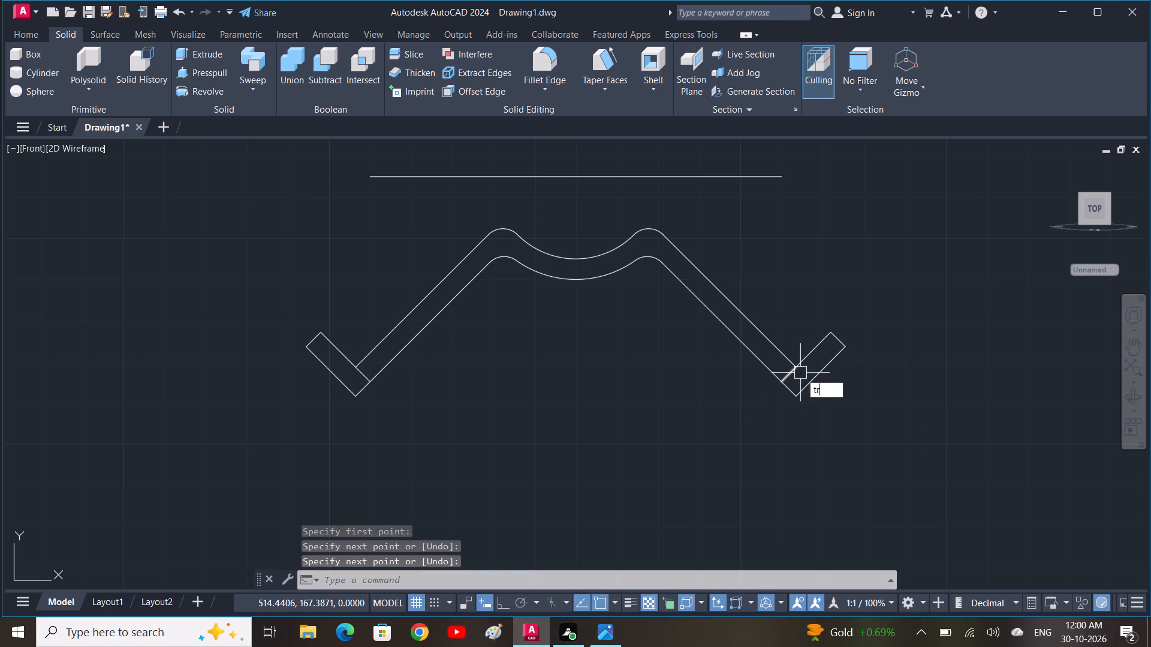
left_click(792, 377)
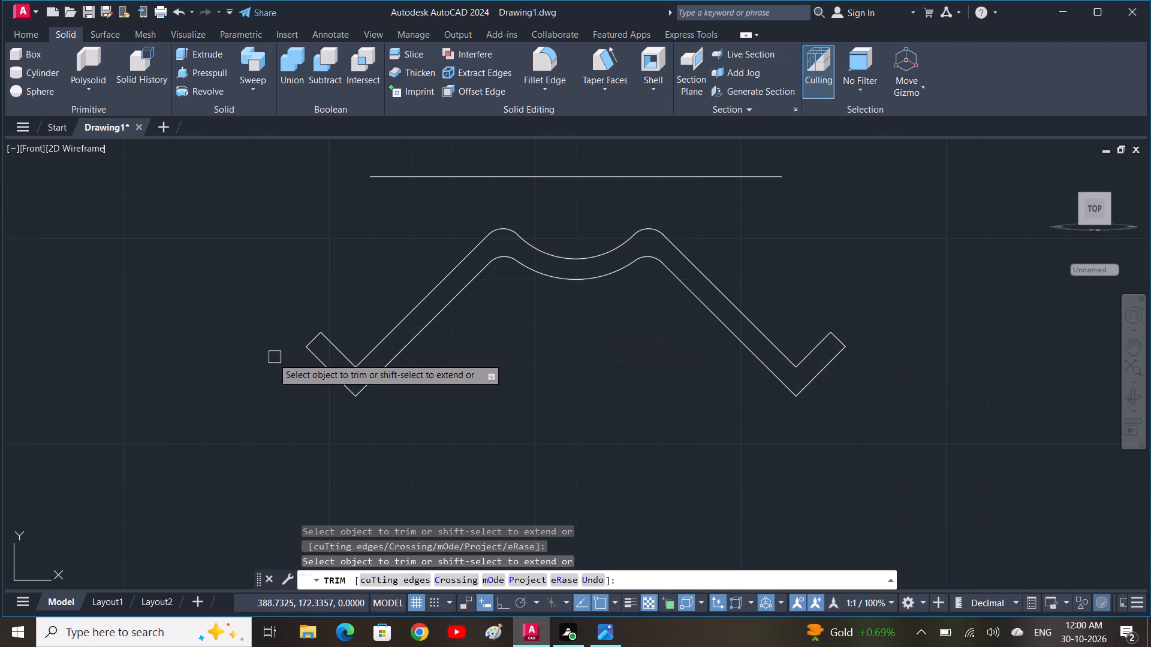
scroll(337, 371, "up", 2)
left_click(386, 373)
scroll(388, 374, "down", 2)
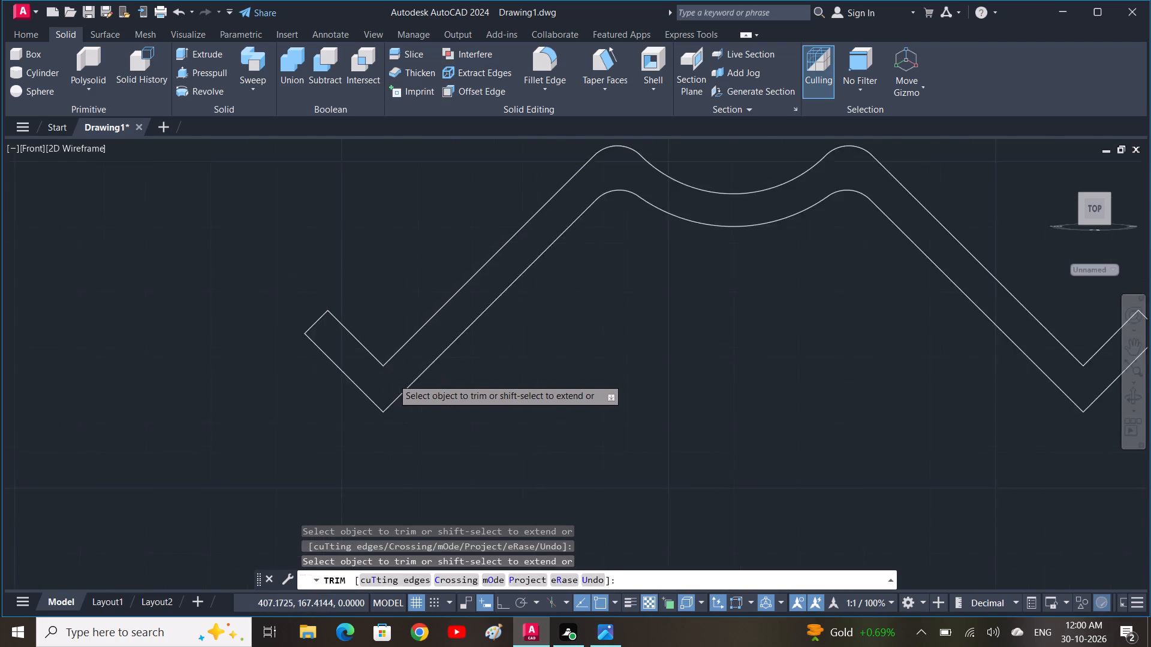
key("Escape")
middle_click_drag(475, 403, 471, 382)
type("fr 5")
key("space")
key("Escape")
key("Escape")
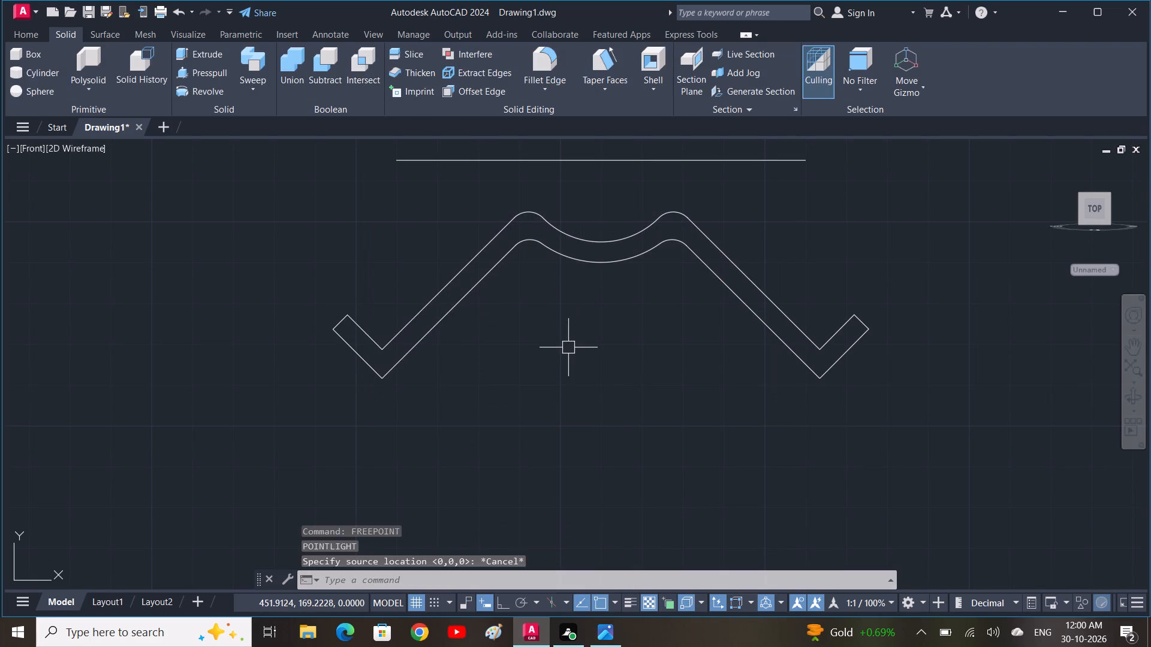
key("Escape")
Fillet the inner corner between the left flange and the left leg with radius 5.
type("f r 5")
key("space")
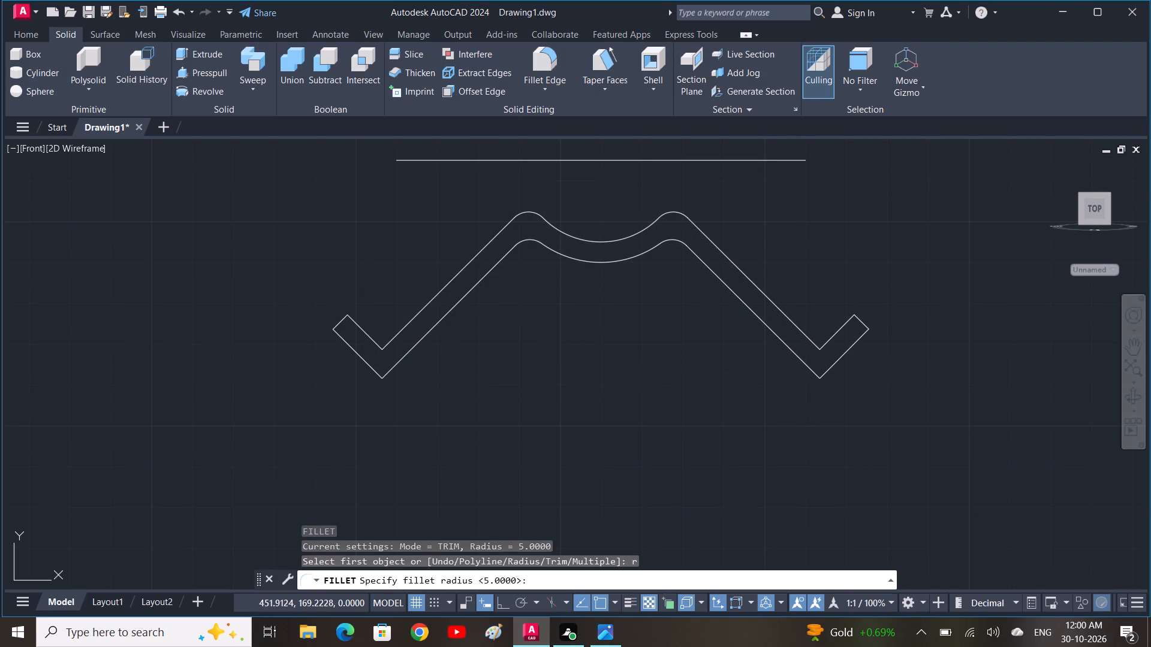
left_click(368, 341)
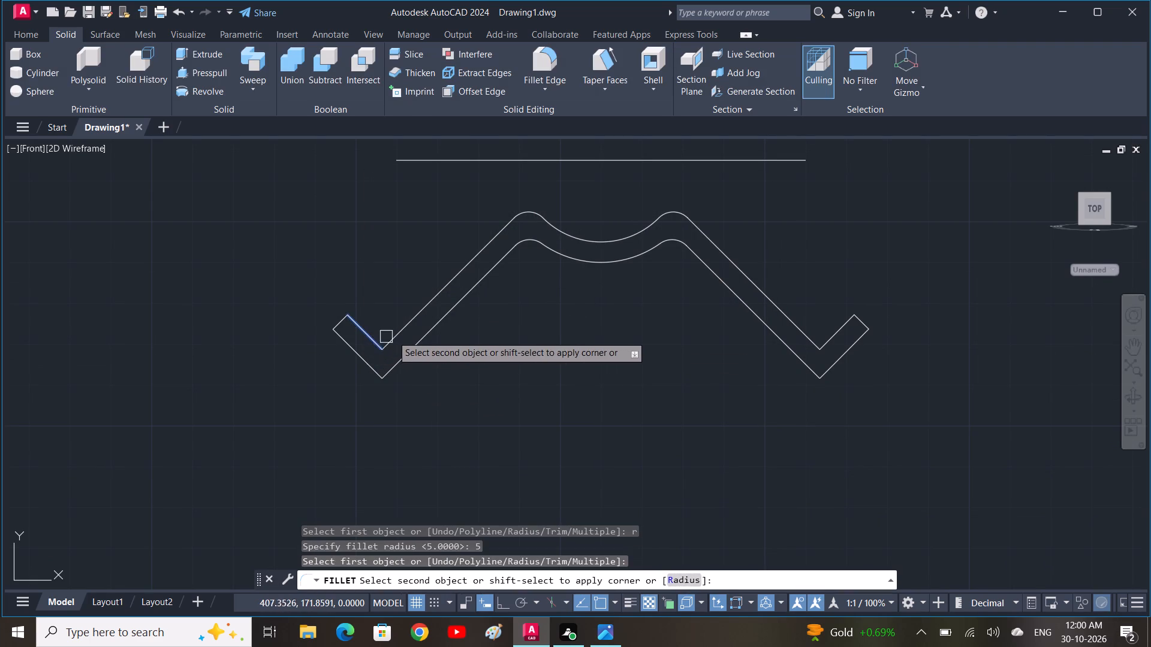
left_click(397, 334)
key("space")
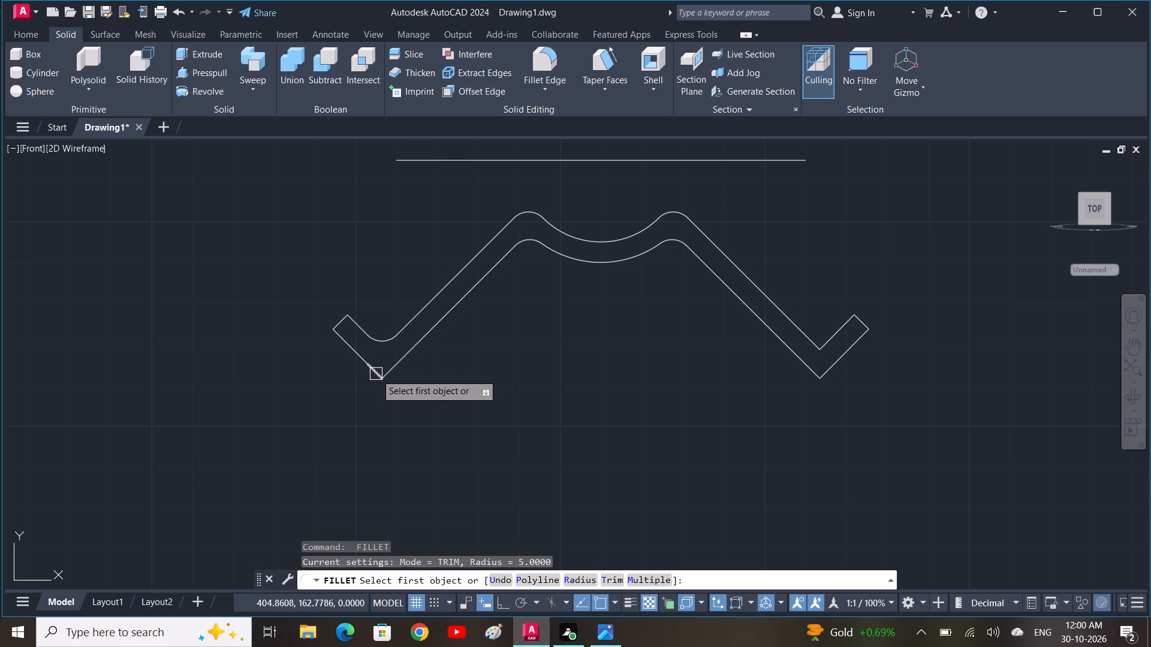
Fillet the outer corner between left flange and leg, and both outer and inner corners of the right flange, with radius 5.
left_click(376, 374)
left_click(394, 363)
key("space")
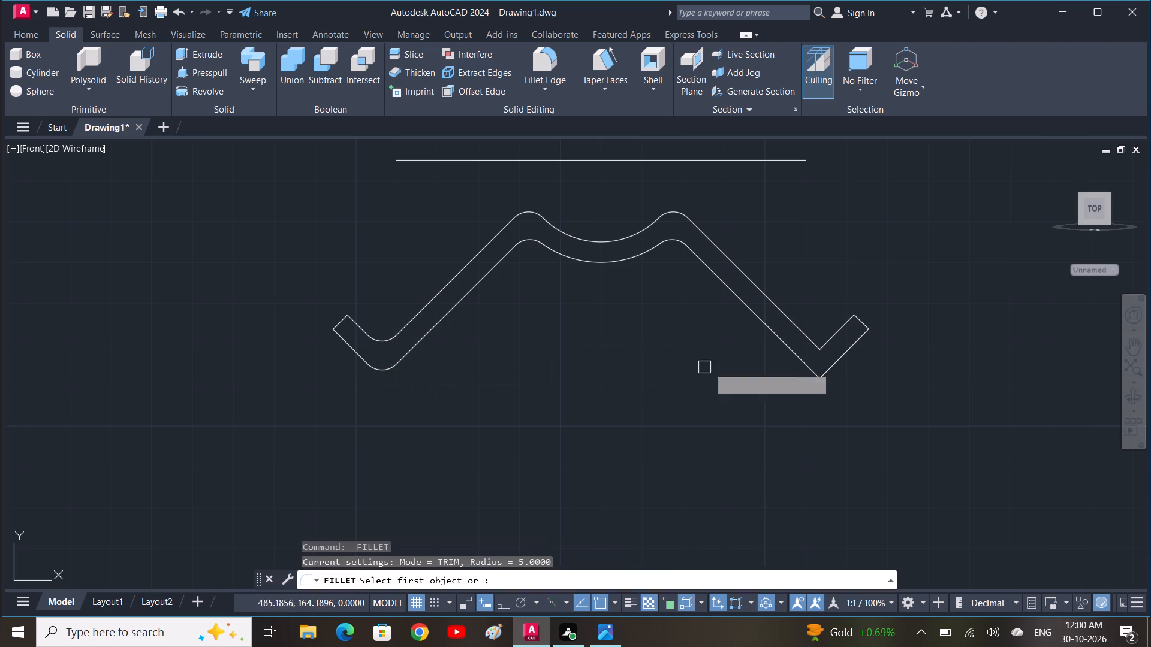
left_click(811, 367)
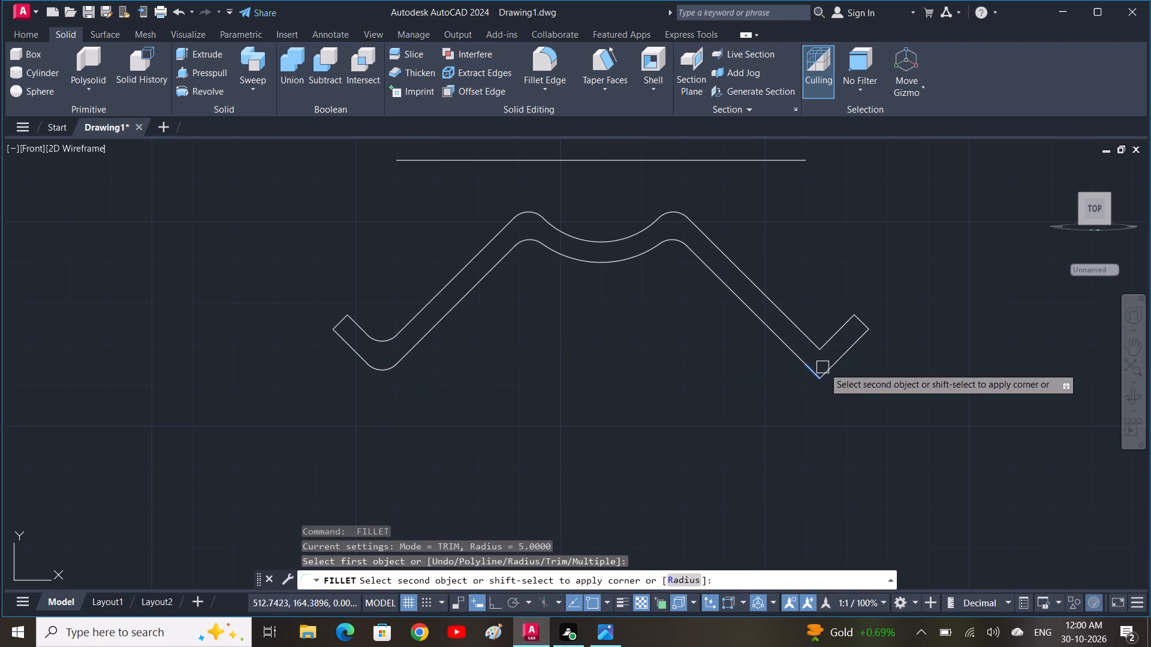
left_click(827, 367)
key("space")
left_click(811, 340)
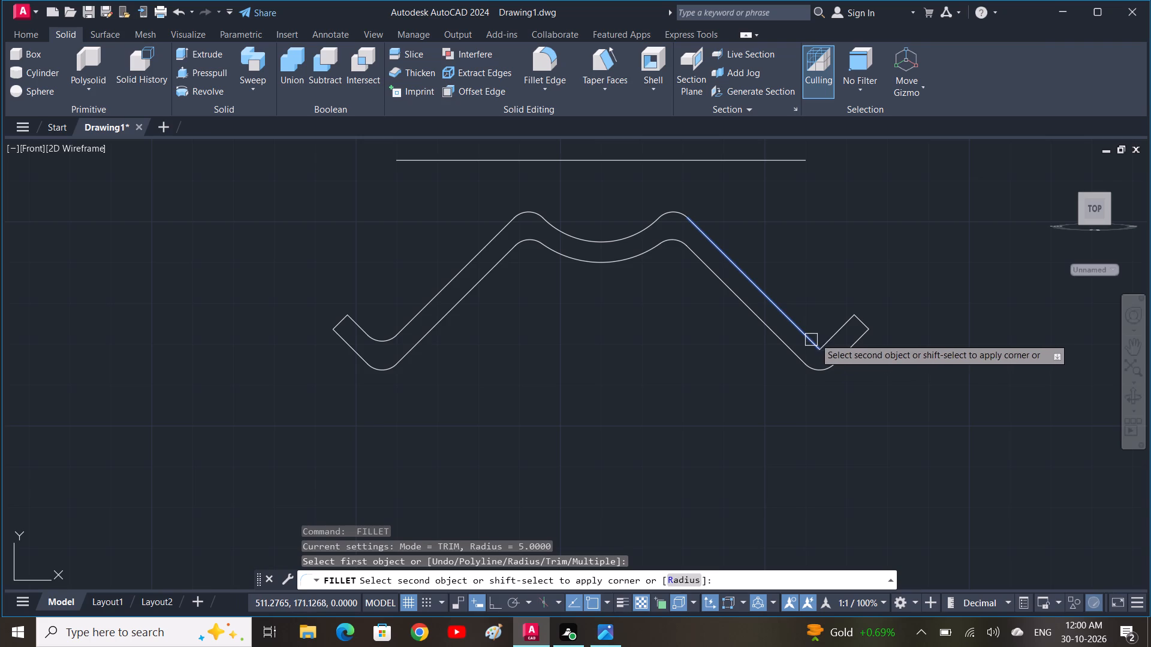
left_click(831, 338)
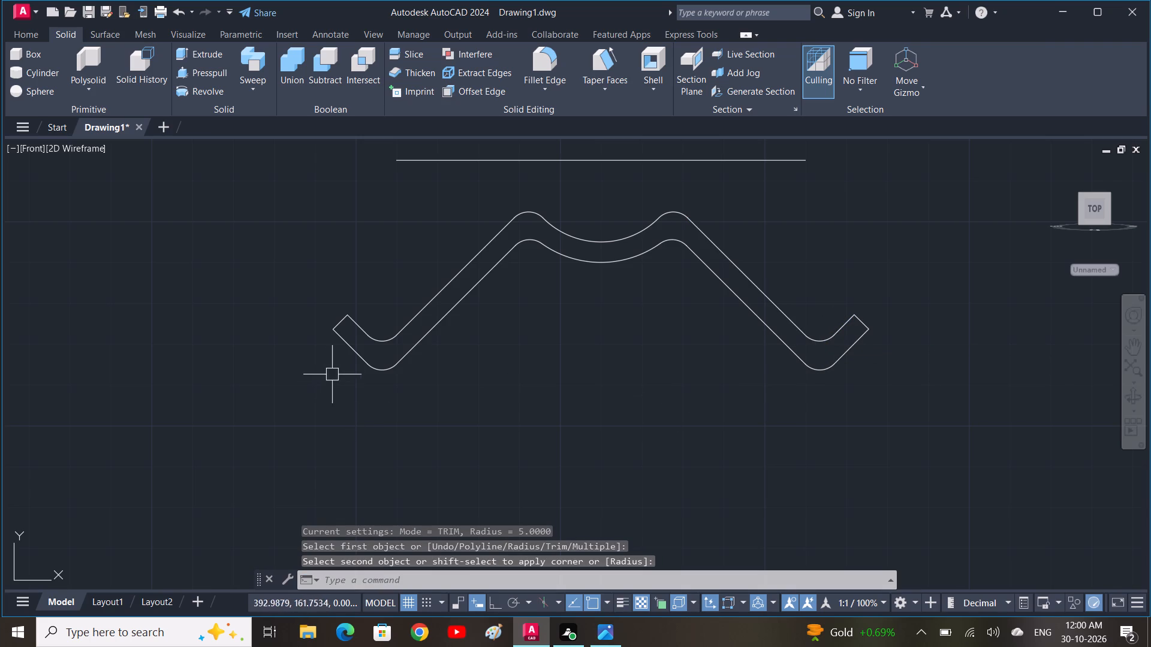
Draw a line from the right upper bend's lower arc to the midpoint of the right leg's lower edge, continuing 22 outward, roughly perpendicular to the leg.
scroll(527, 365, "down", 1)
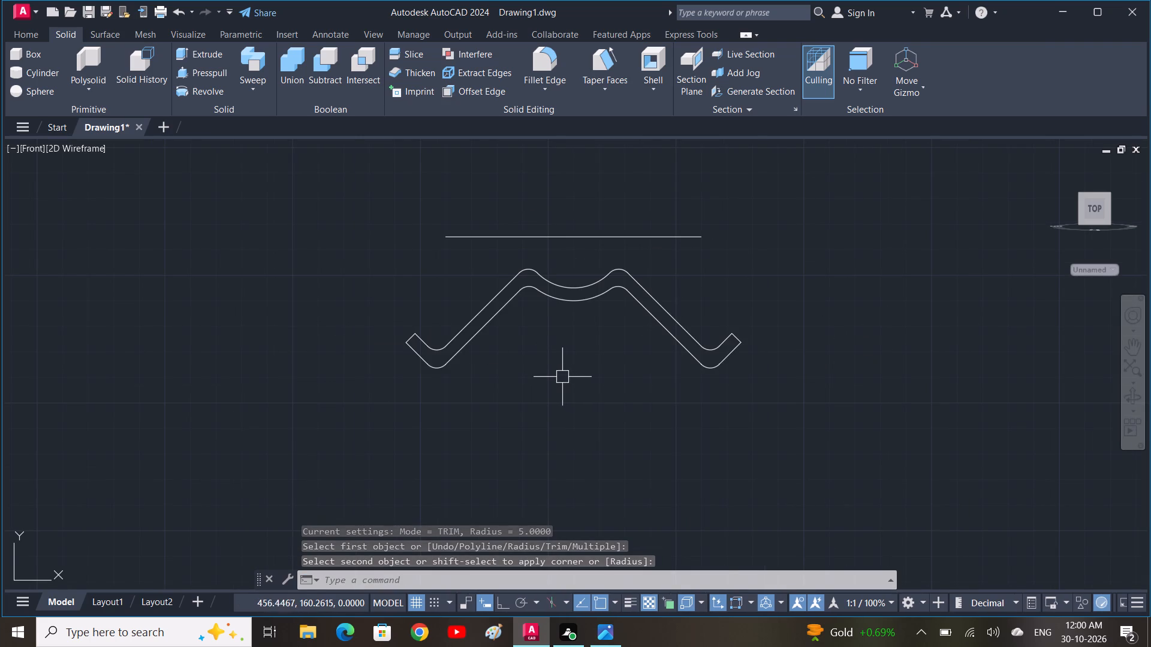
type("l")
key("space")
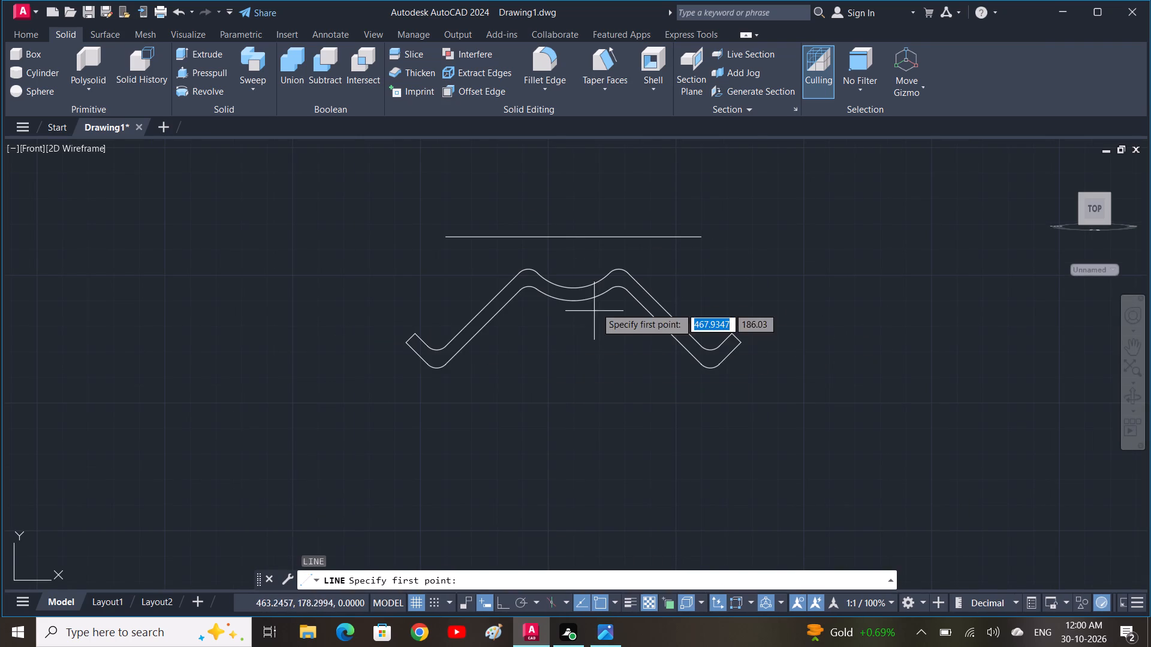
left_click(617, 281)
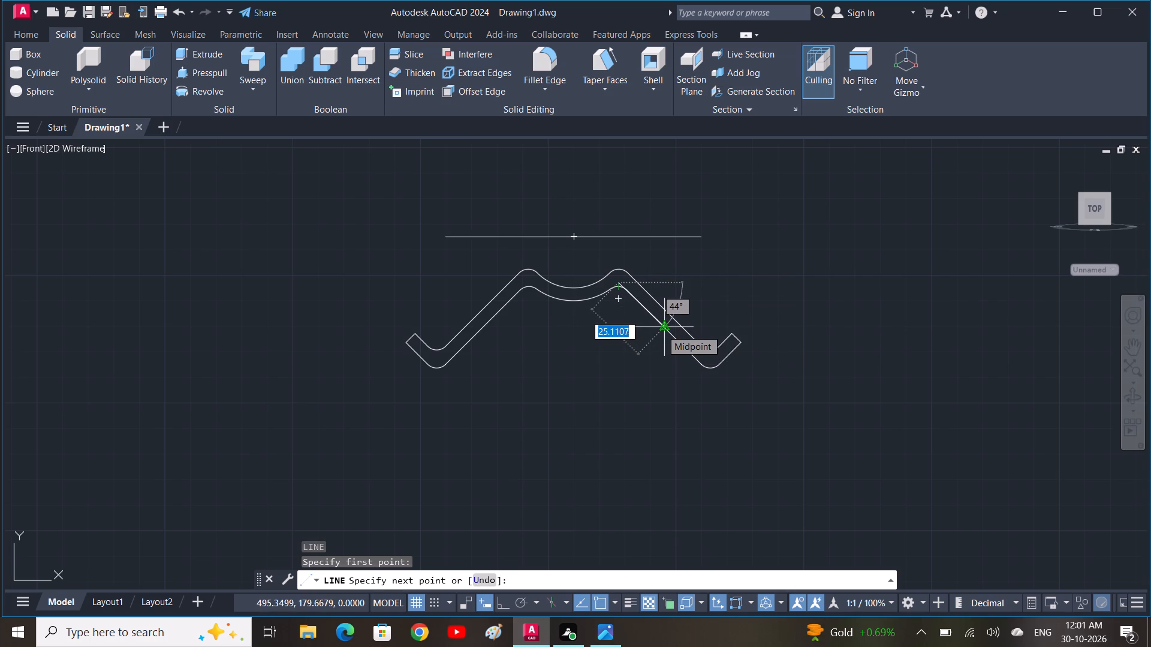
left_click(661, 329)
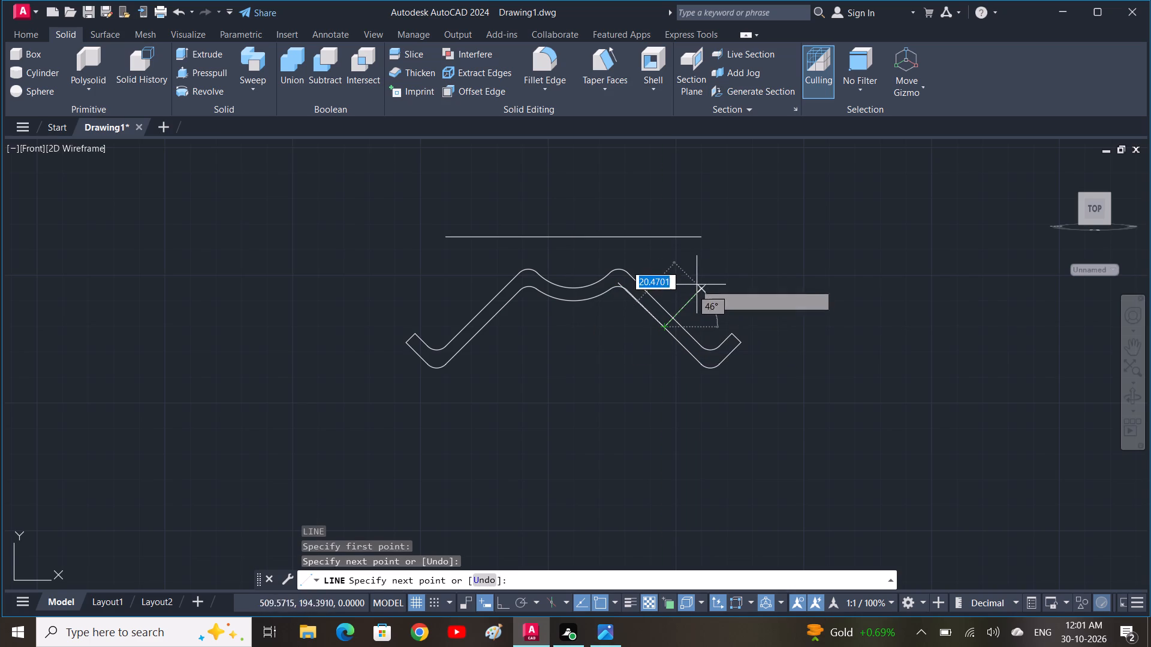
type("22")
key("space")
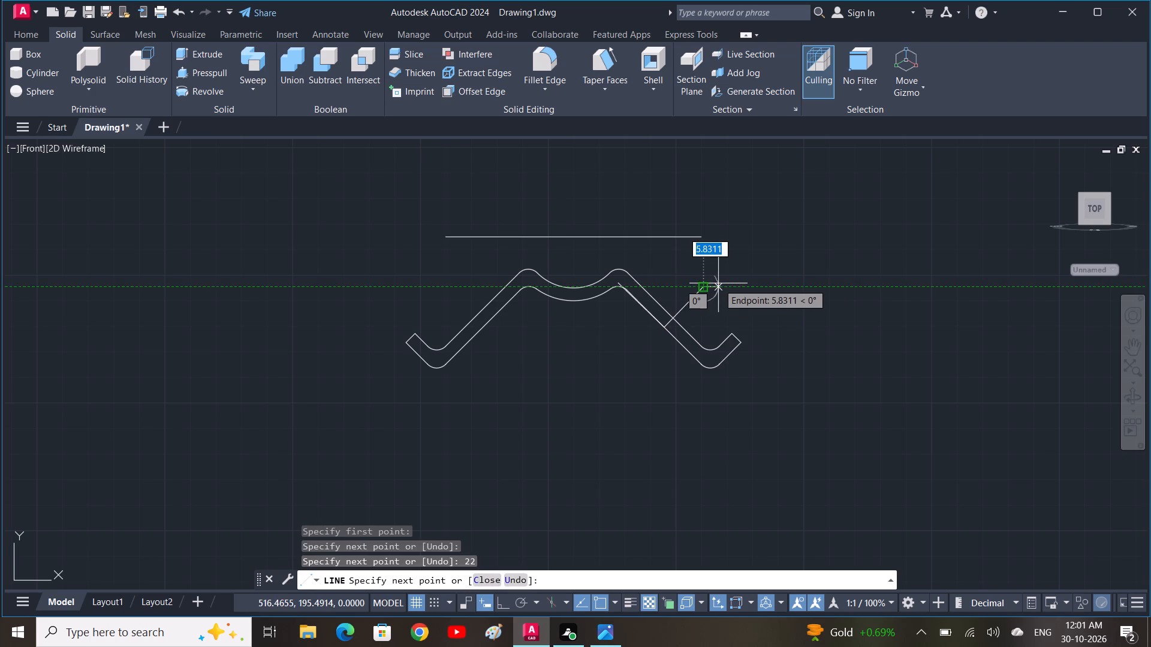
key("space")
Switch to reference image 3 D DIA 31 in the photo viewer to check the side tab dimensions.
left_click(613, 633)
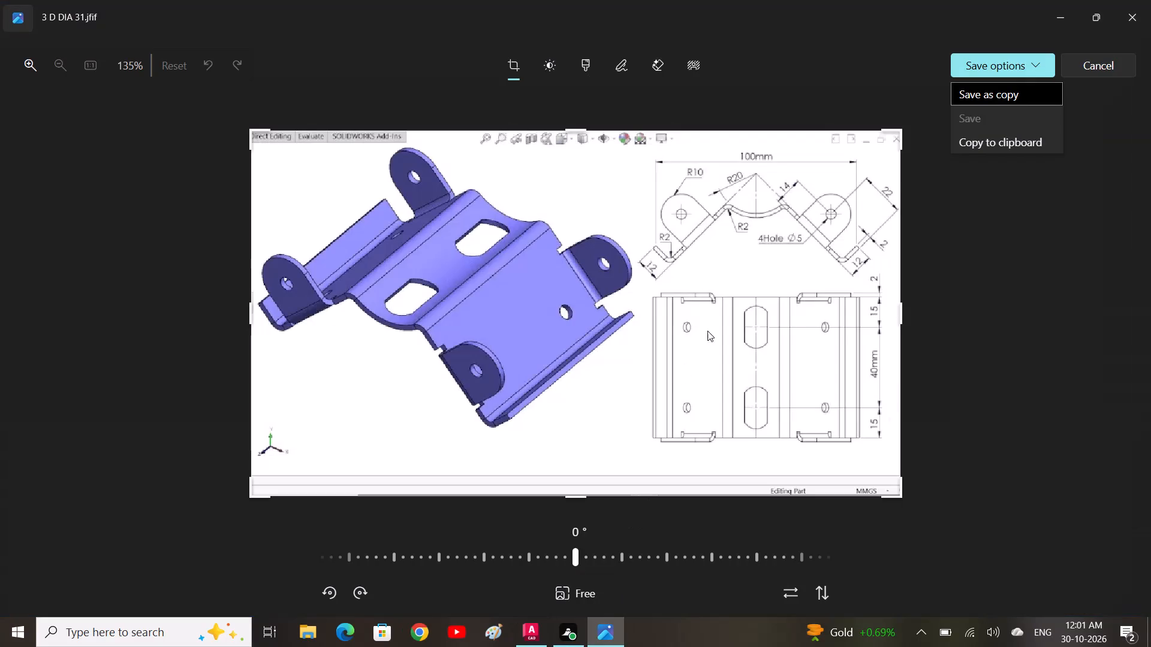
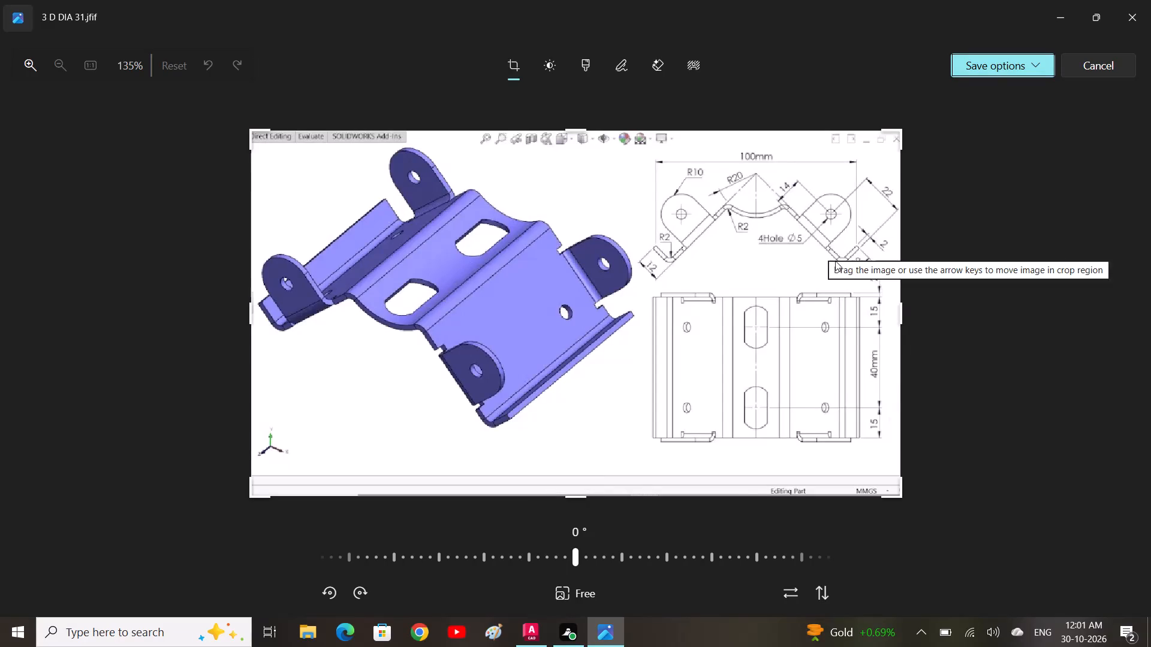
Return to AutoCAD and offset the 22-long perpendicular line by 22 along the right leg, toward the right flange.
left_click(526, 640)
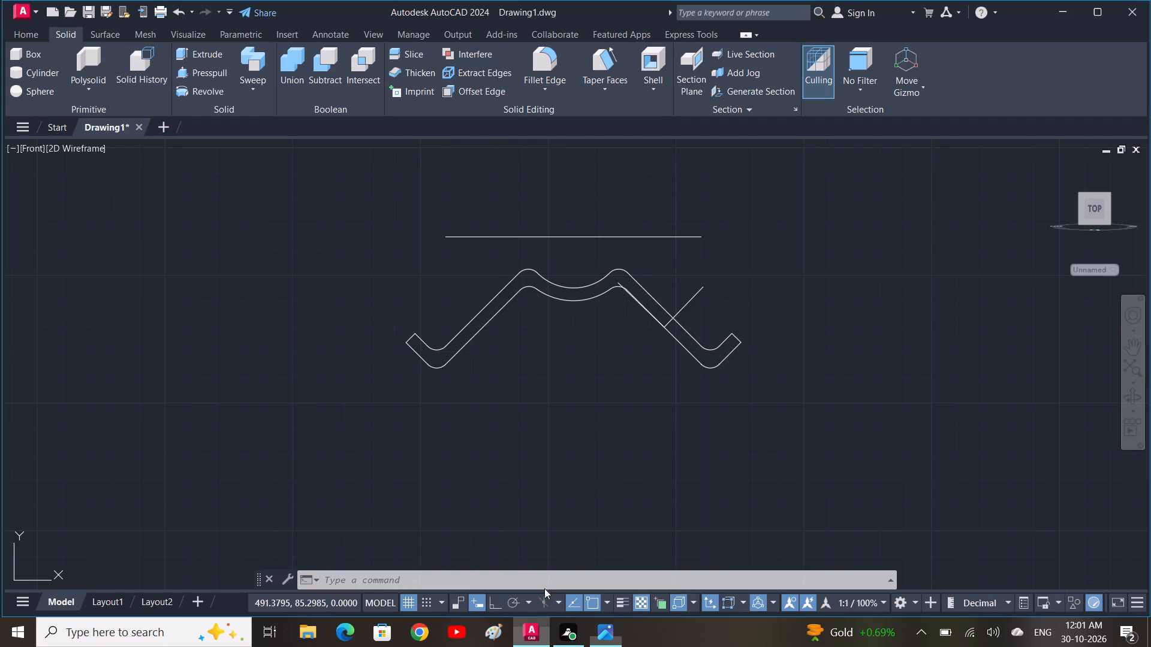
left_click(682, 305)
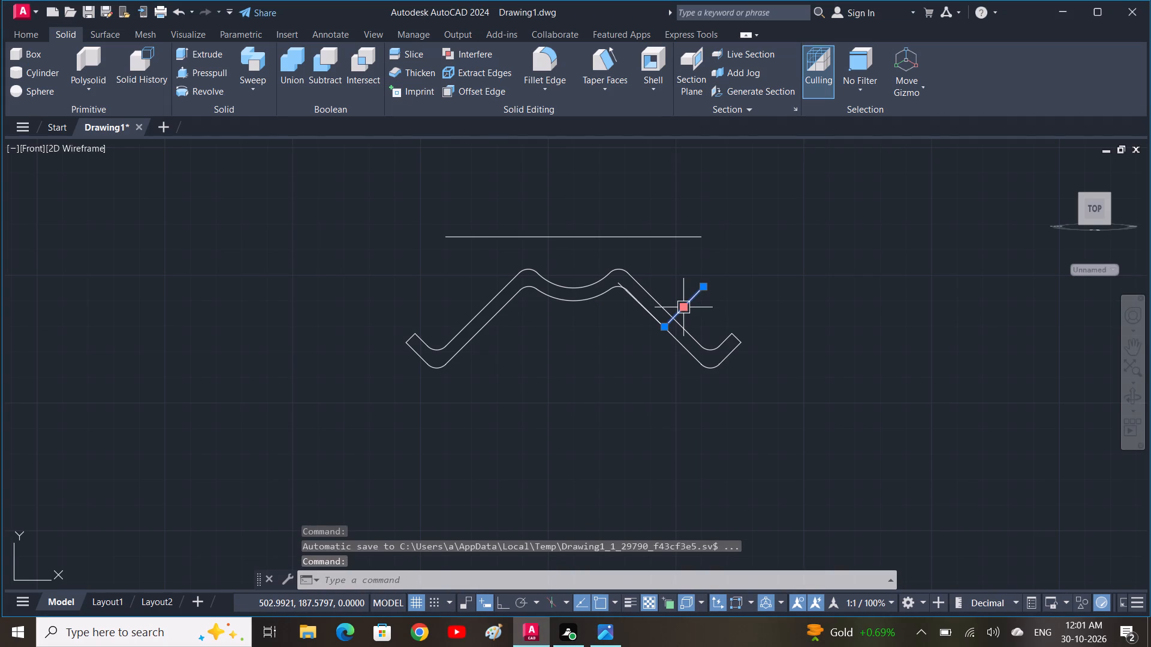
type("o")
key("space")
left_click(685, 307)
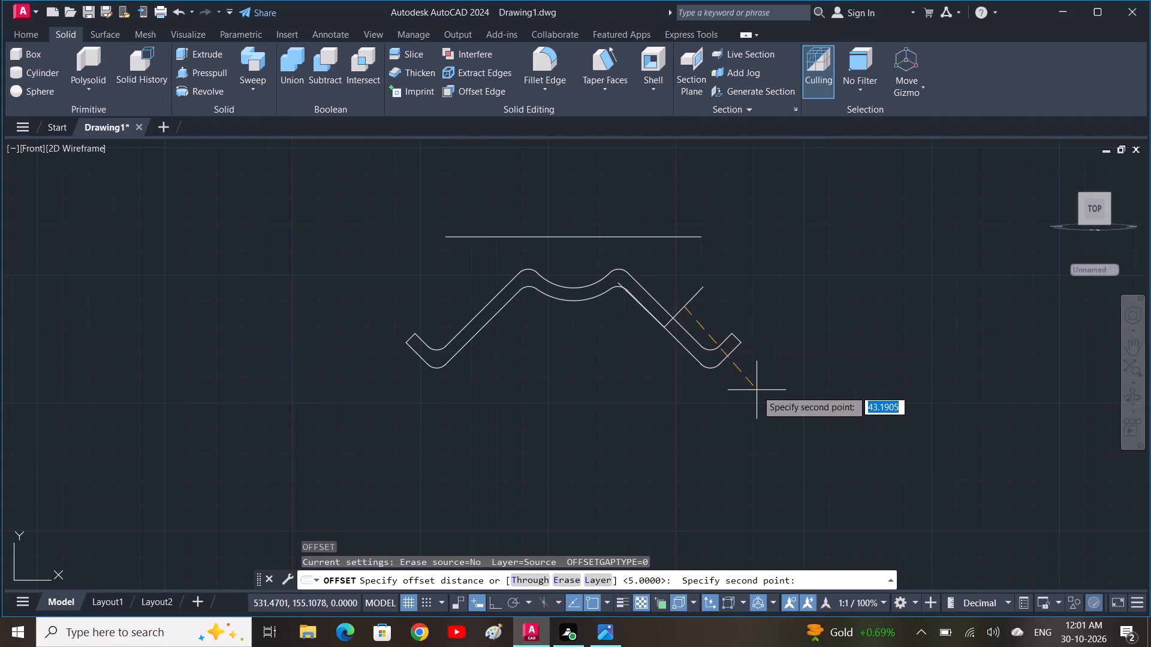
key("F8")
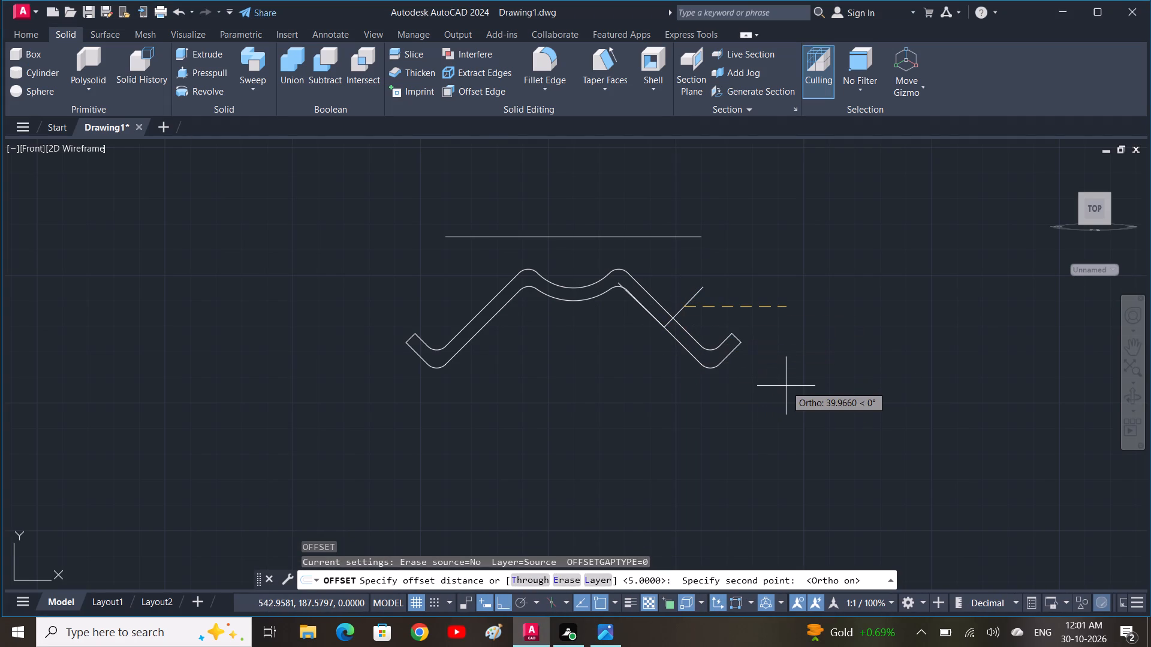
key("F8")
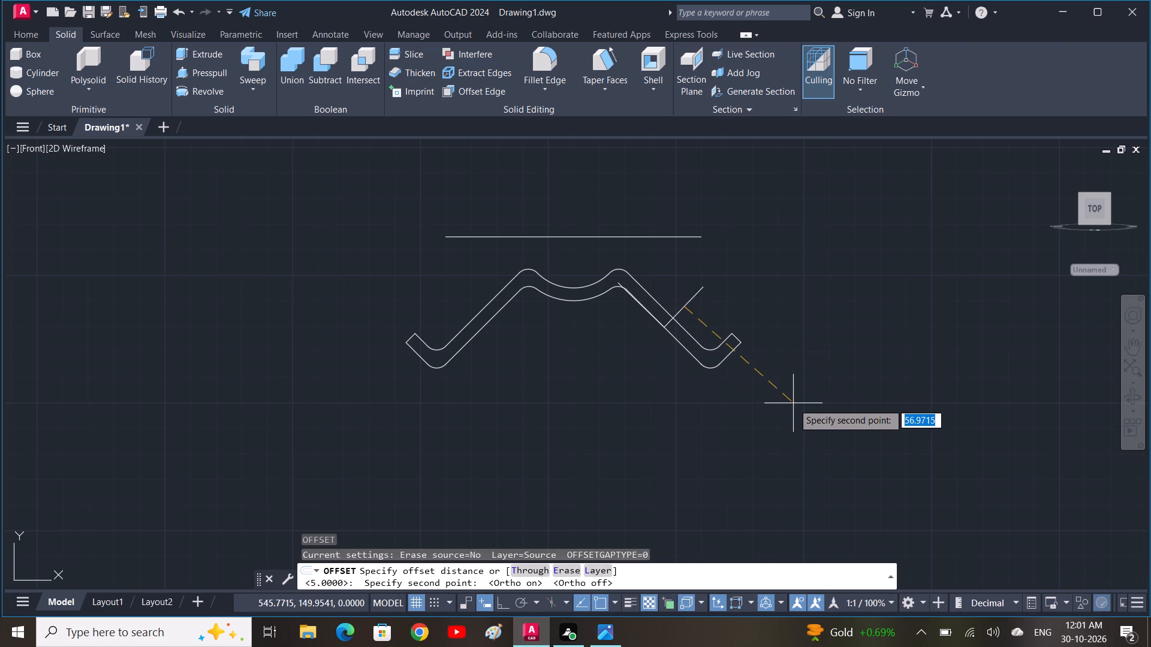
type("22")
key("space")
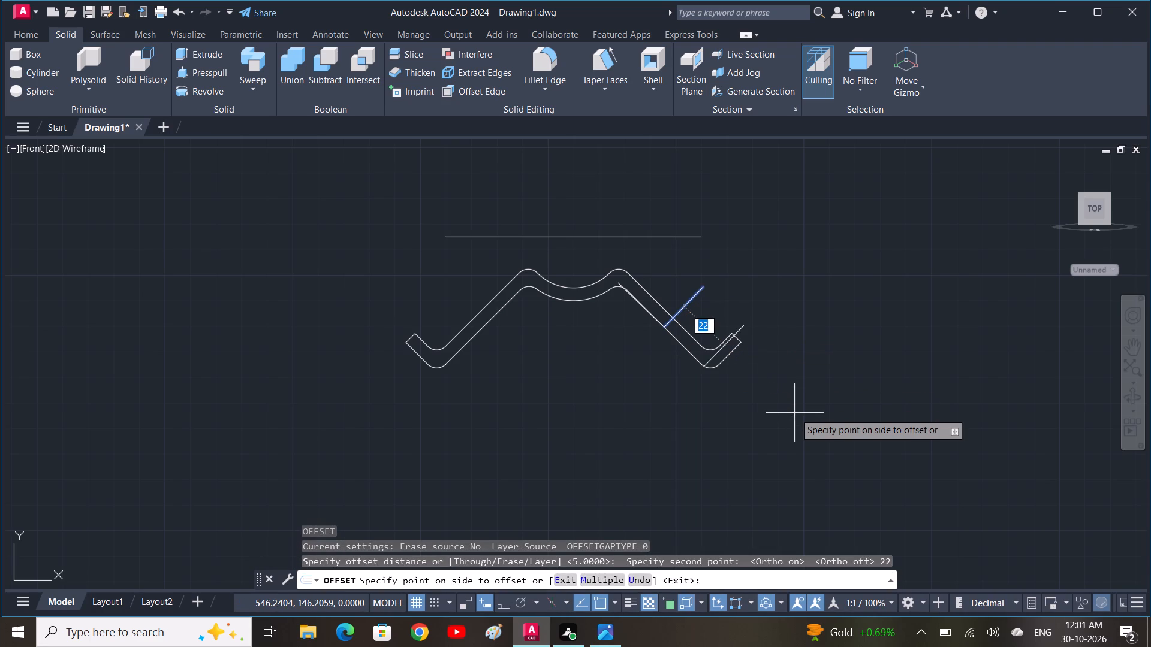
left_click(794, 413)
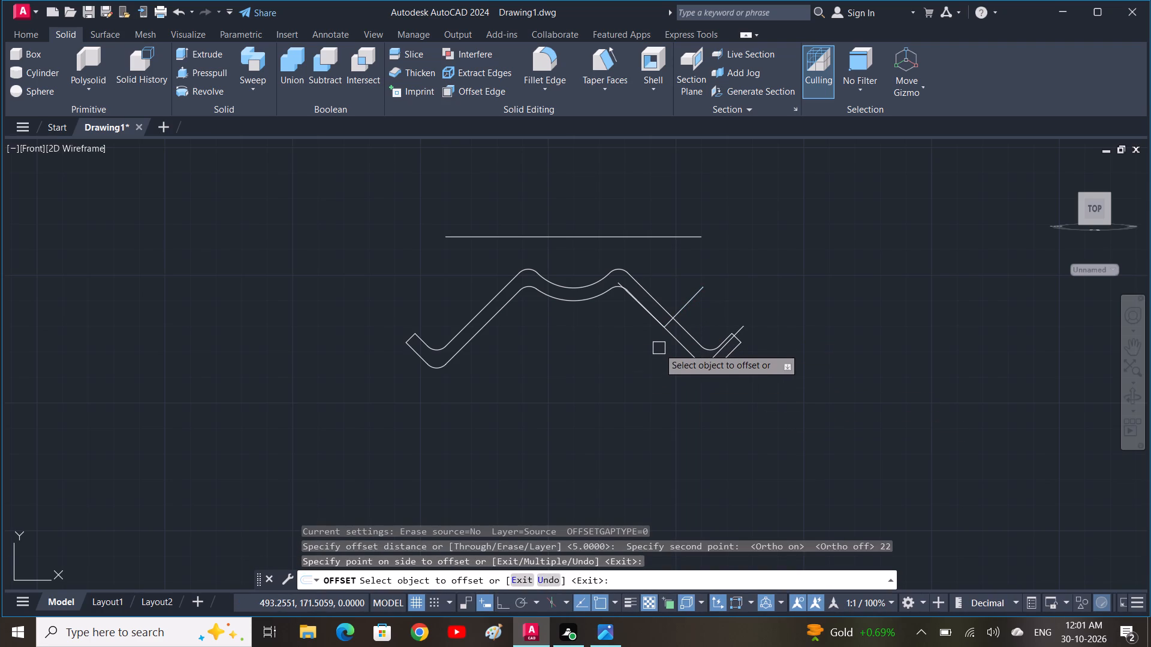
key("Escape")
Delete the original 22-long perpendicular line and draw a 14-long one outward from the same point on the right leg.
left_click(685, 305)
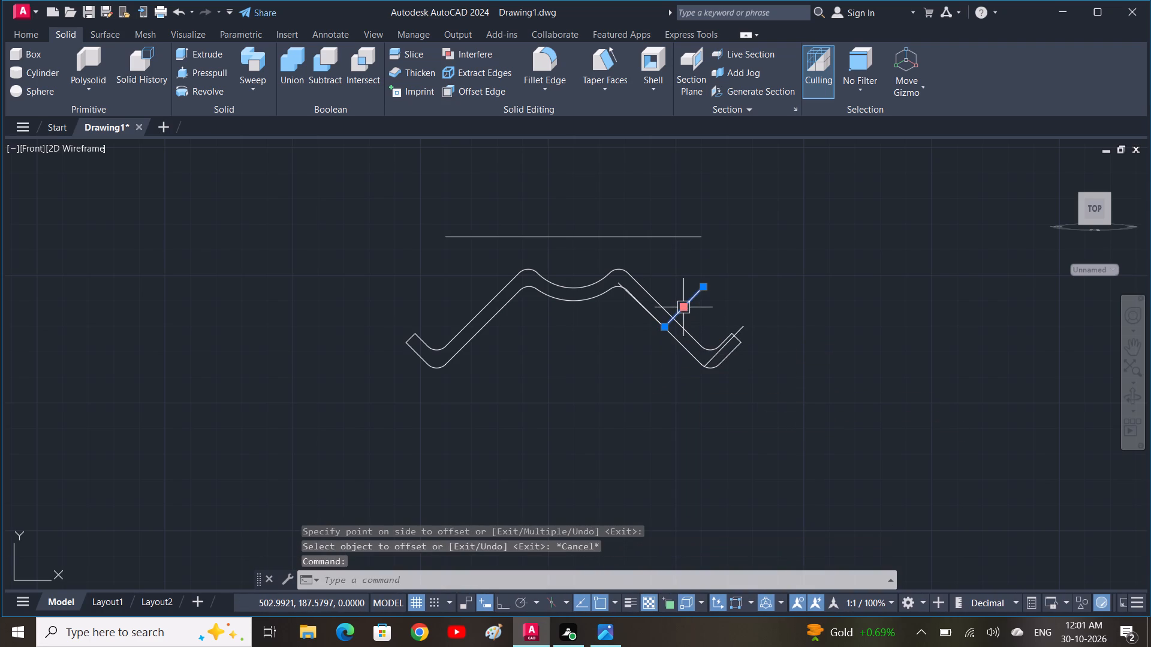
key("Delete")
type("l")
key("space")
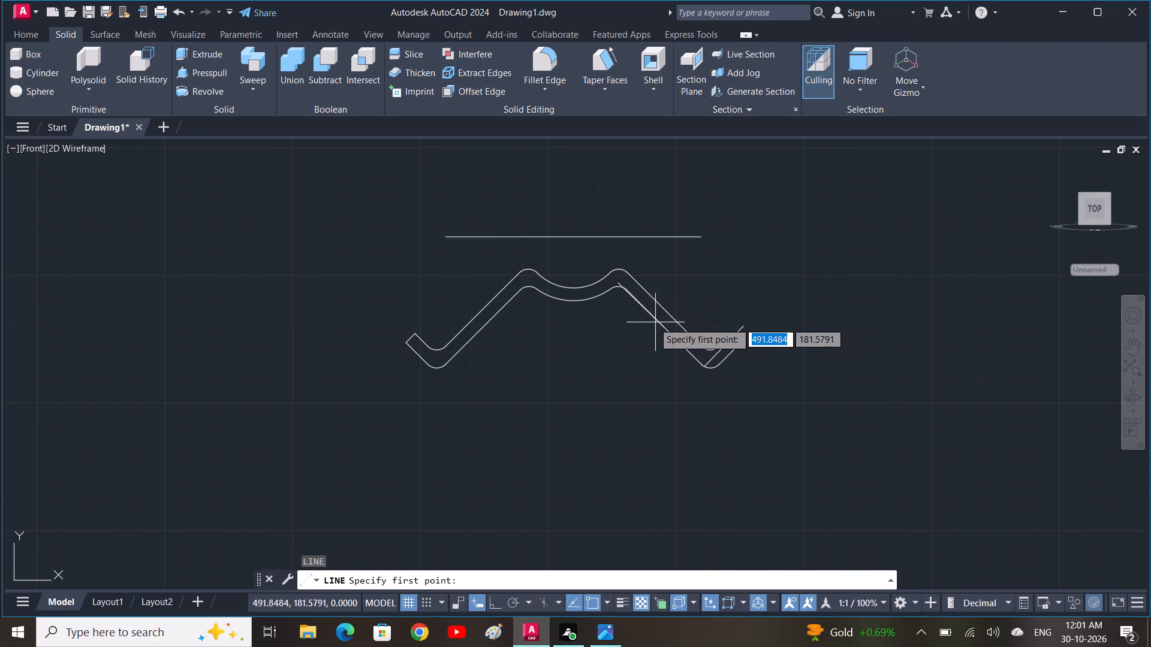
left_click(664, 328)
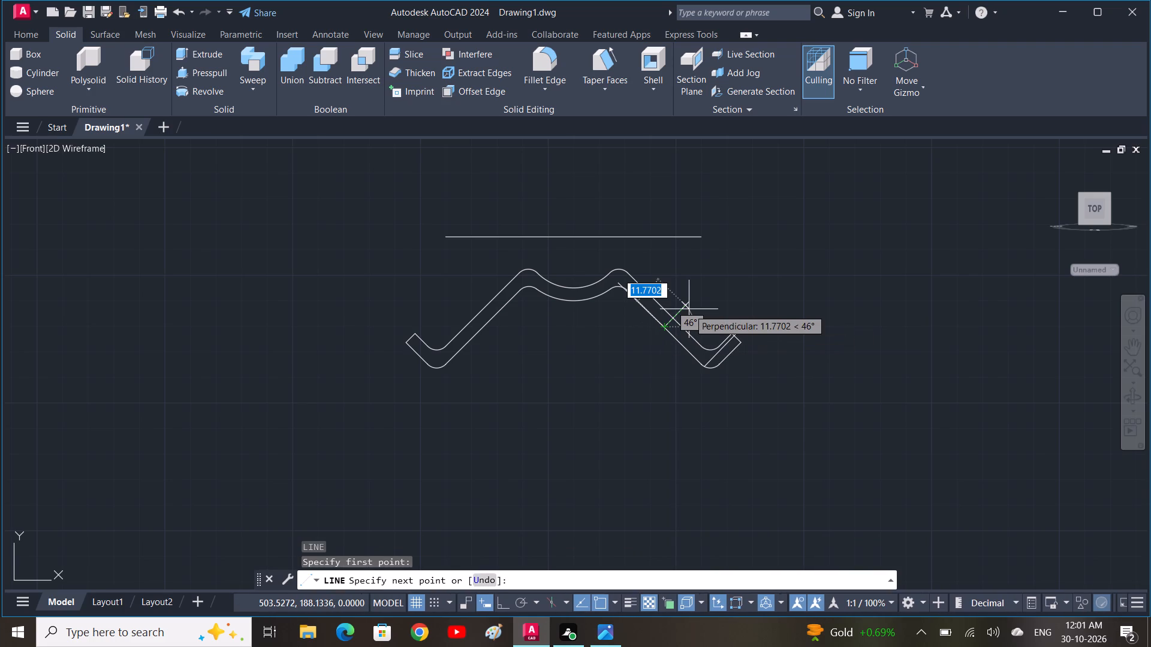
type("14")
key("space")
key("space")
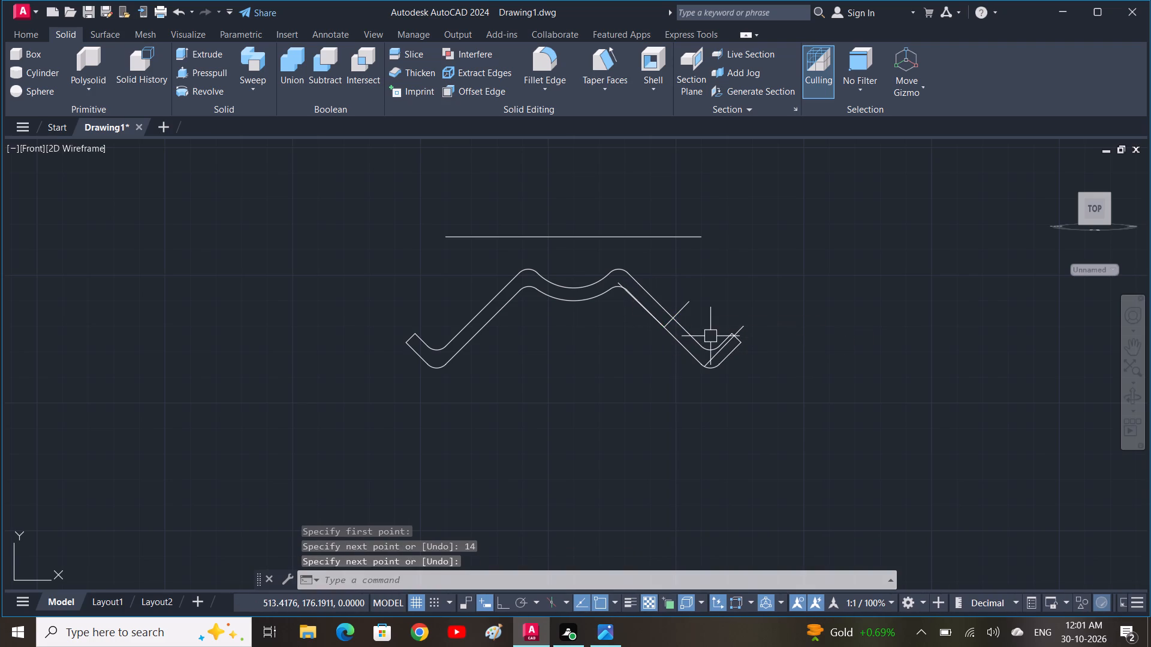
Draw a circle of radius 10 centred on the 14-long line's free end, checking the radius in reference image 3 D DIA 31.
type("c")
key("space")
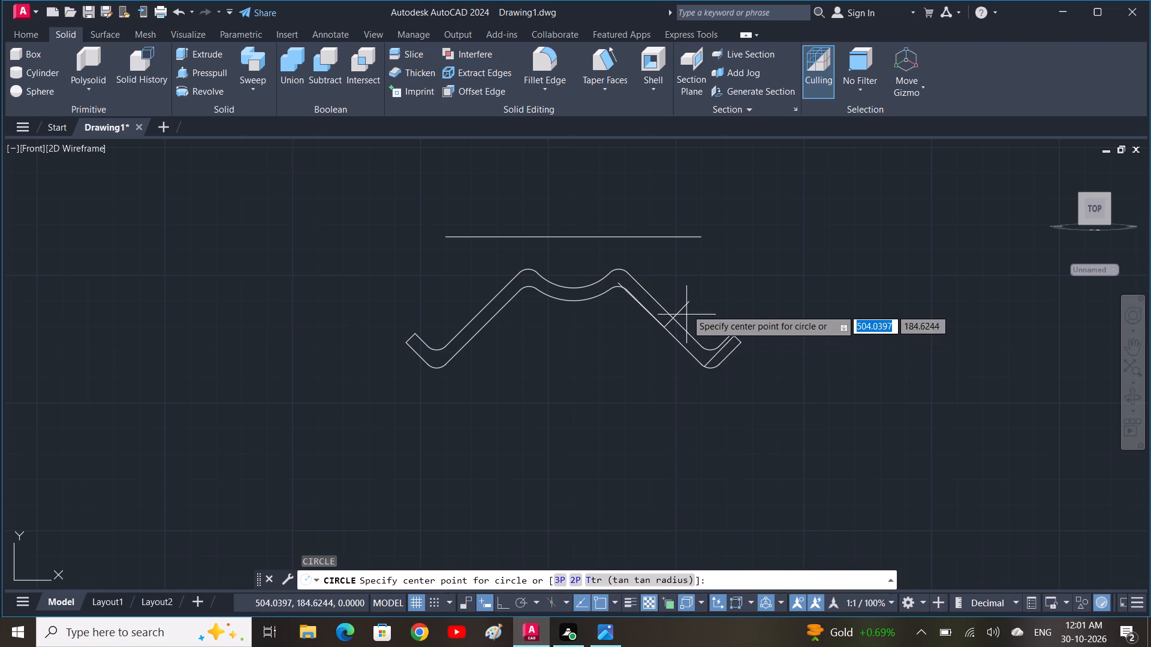
left_click(693, 302)
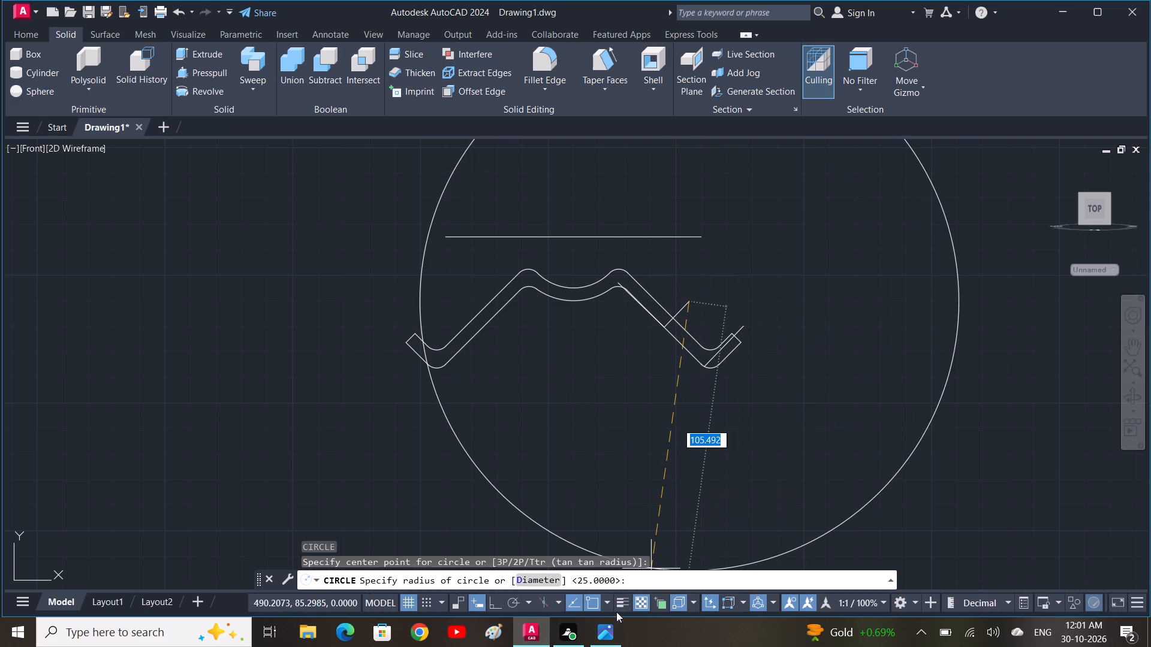
left_click(604, 637)
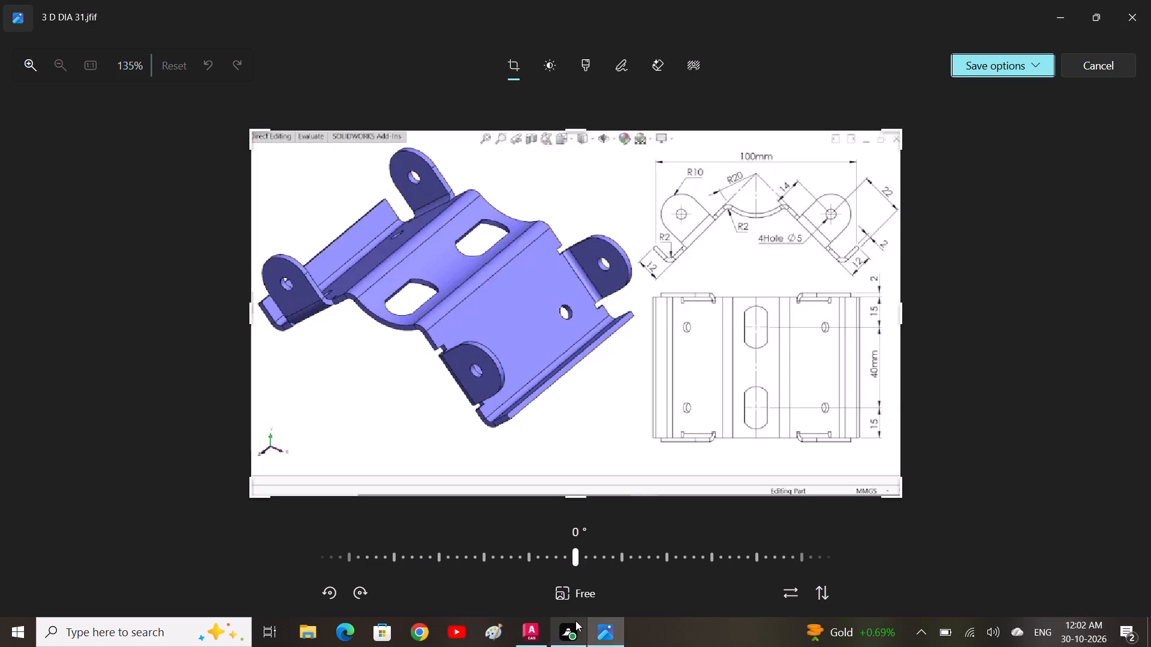
left_click(550, 633)
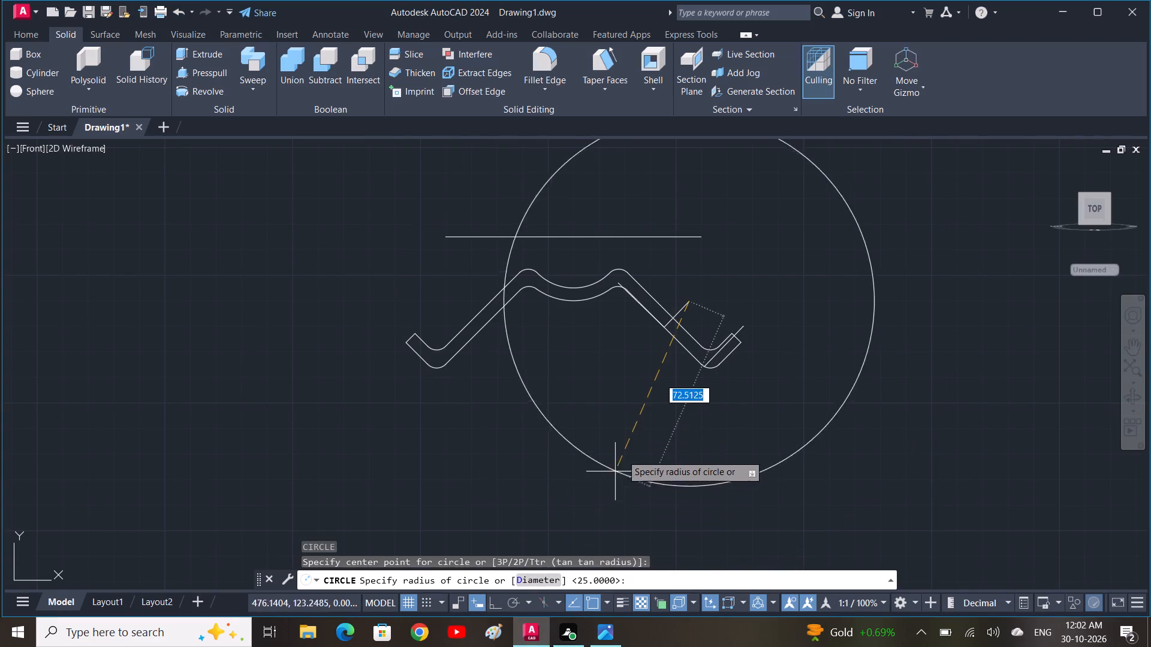
key("1")
type("0")
key("space")
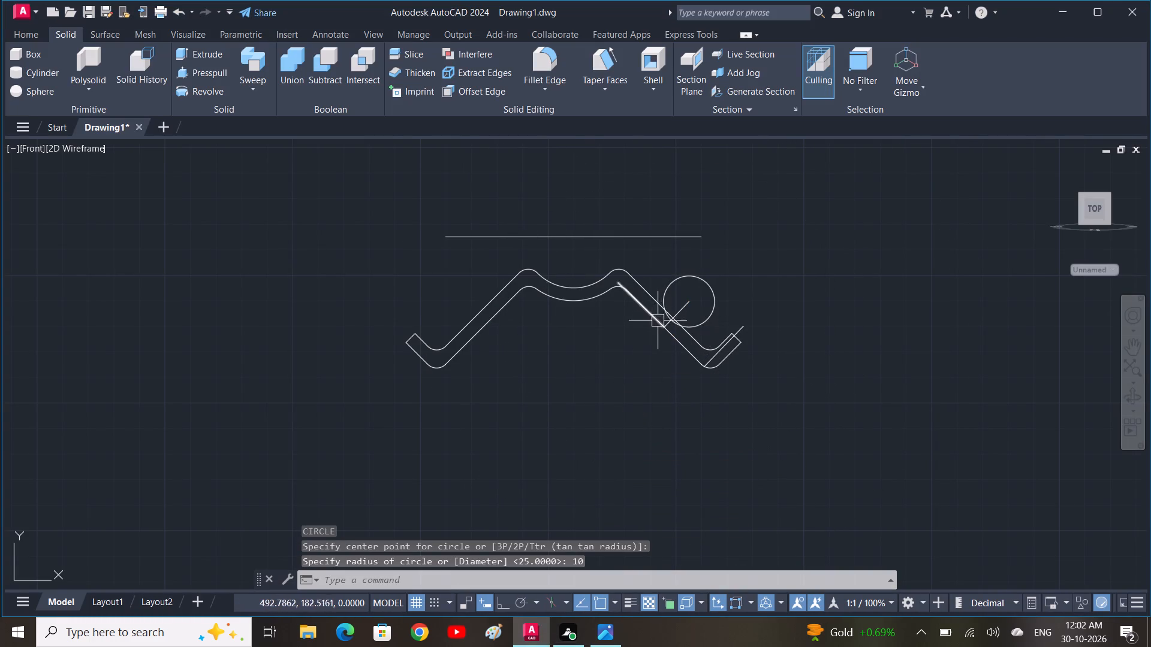
Draw a line tangent to the circle's lower side, ending on the lower edge of the right leg.
key("l")
key("space")
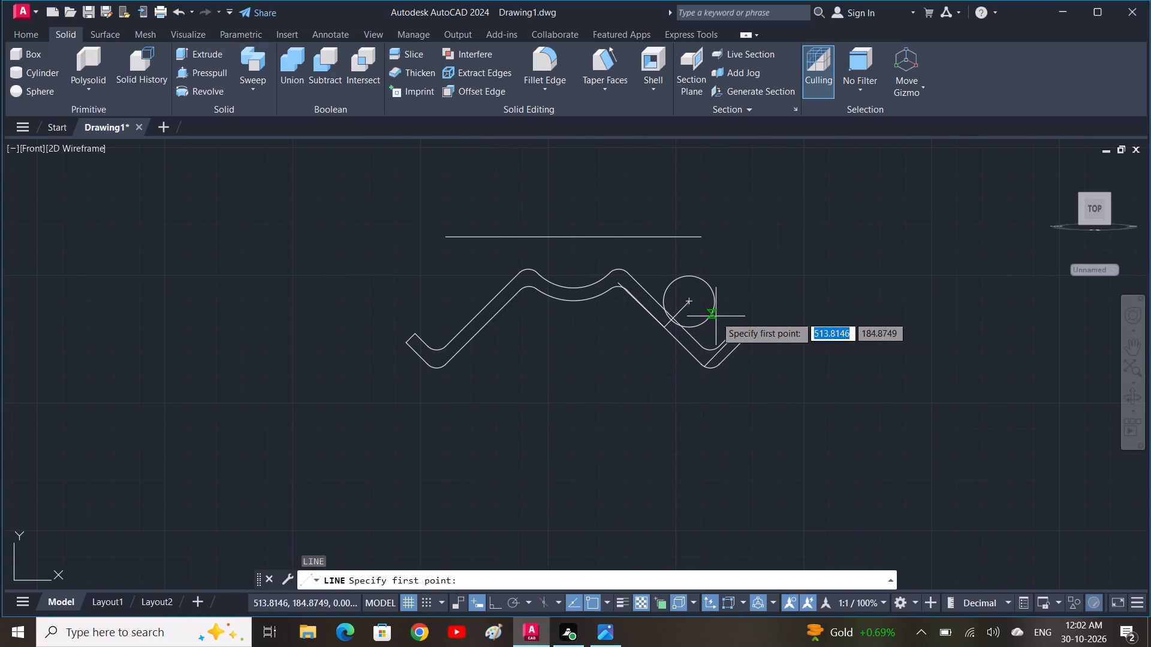
scroll(716, 315, "up", 2)
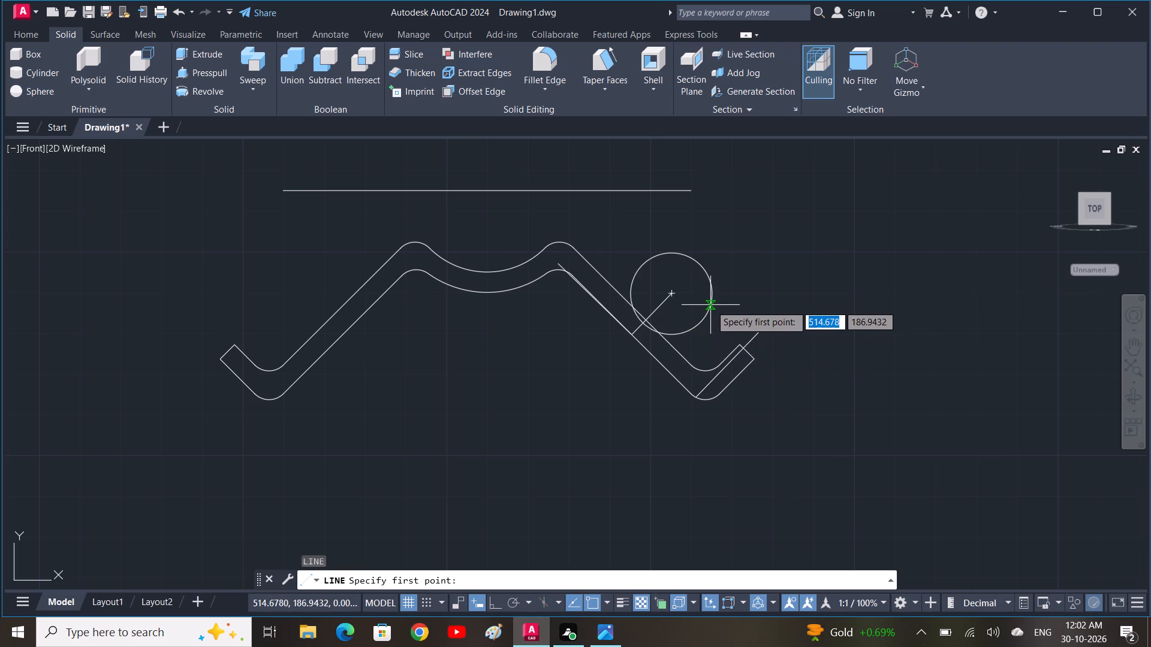
type("tan")
key("space")
left_click(706, 319)
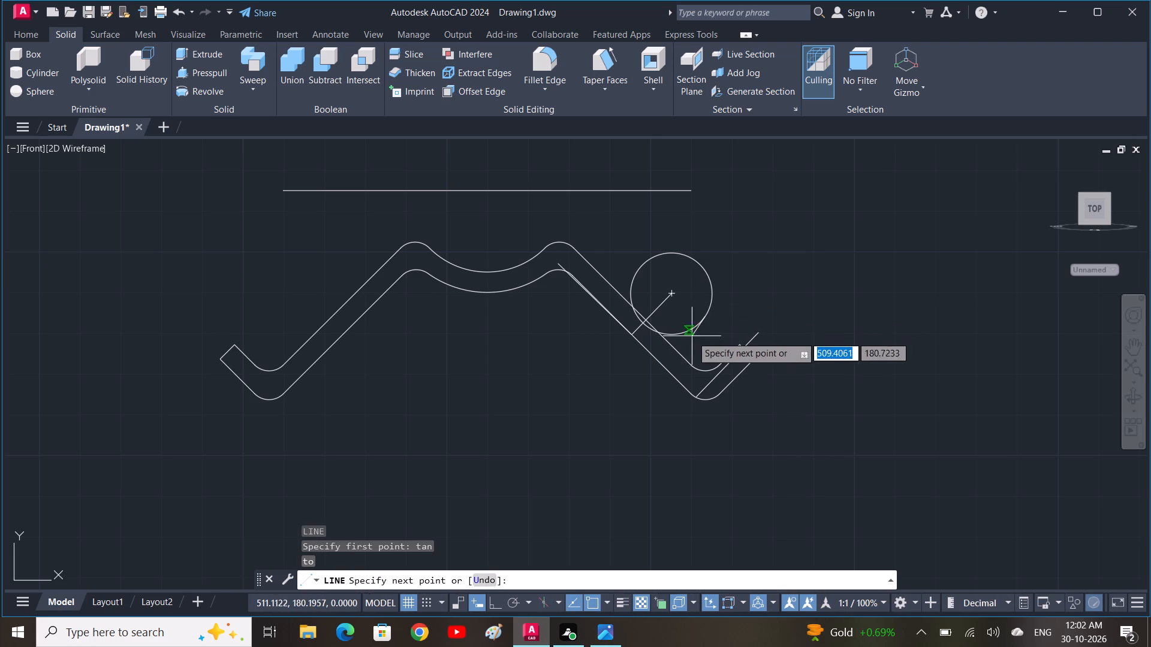
left_click(655, 362)
key("space")
Draw a line tangent to the circle's upper side, ending on the right leg's lower edge nearer the upper bend.
key("space")
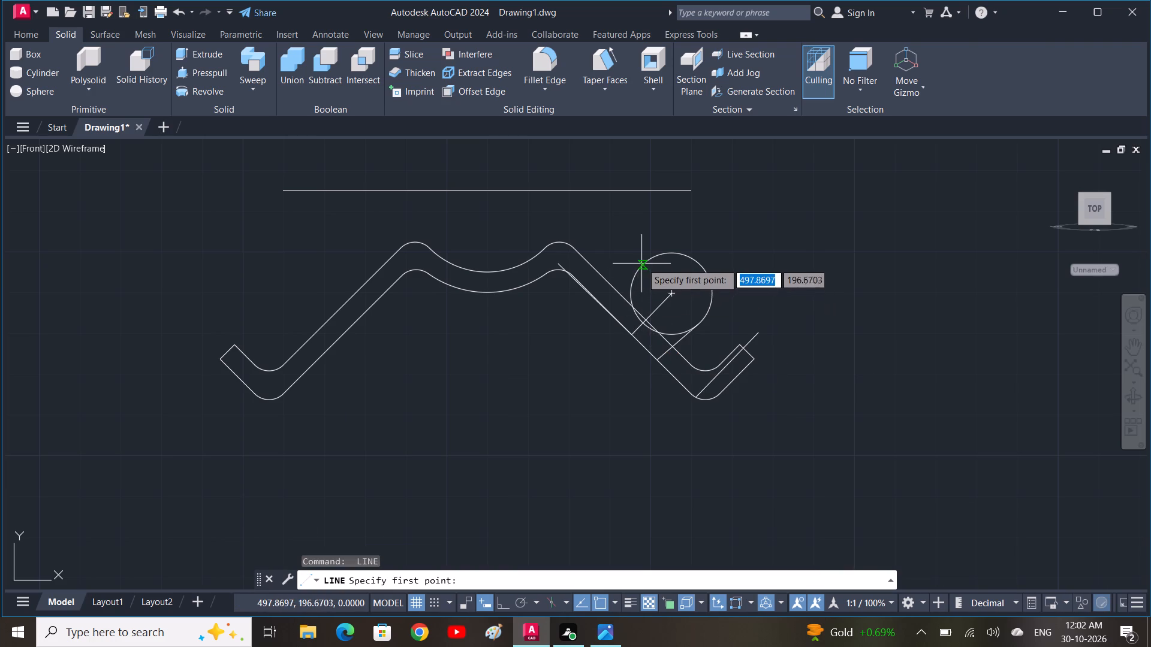
key("t")
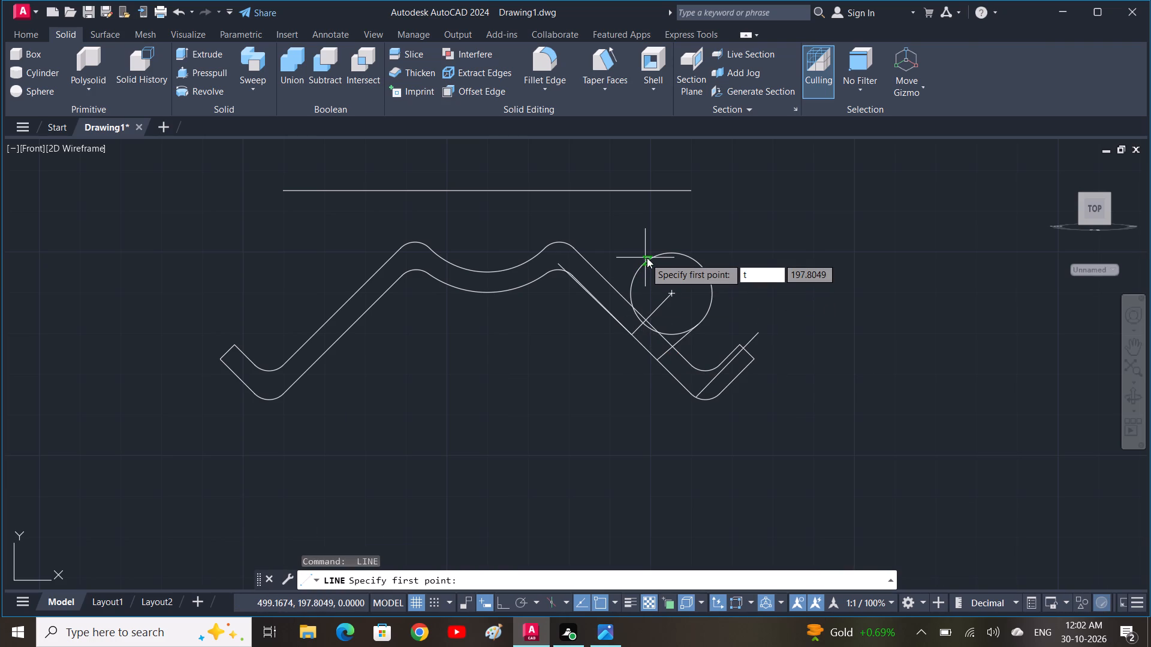
key("a")
type("n")
key("space")
left_click(647, 258)
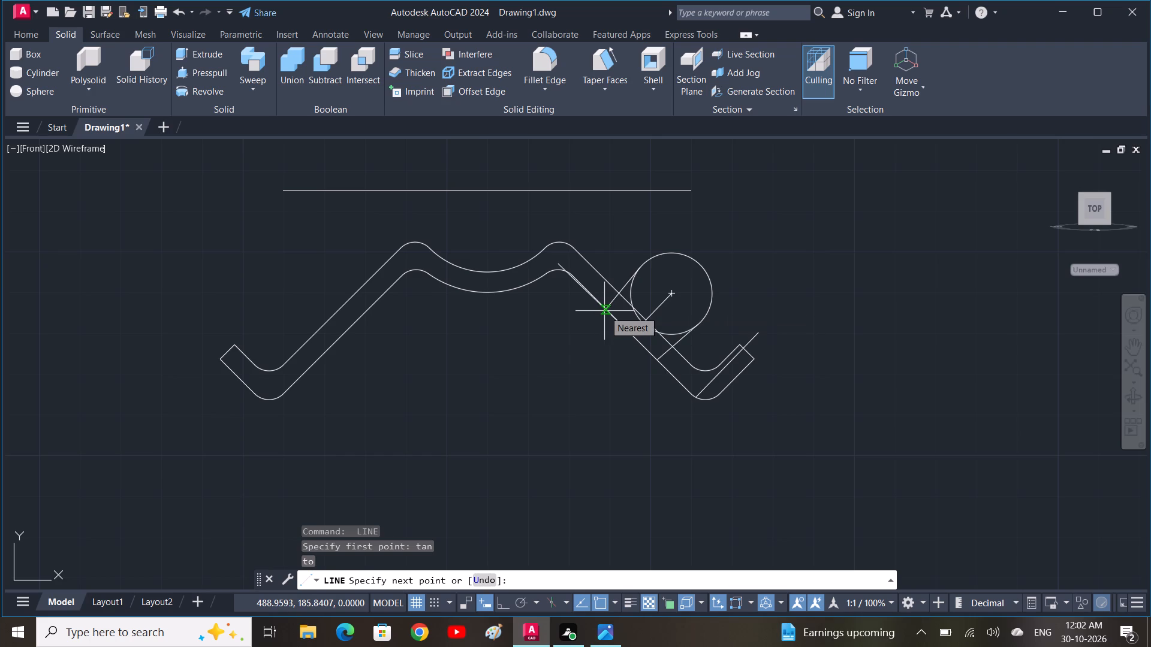
key("F8")
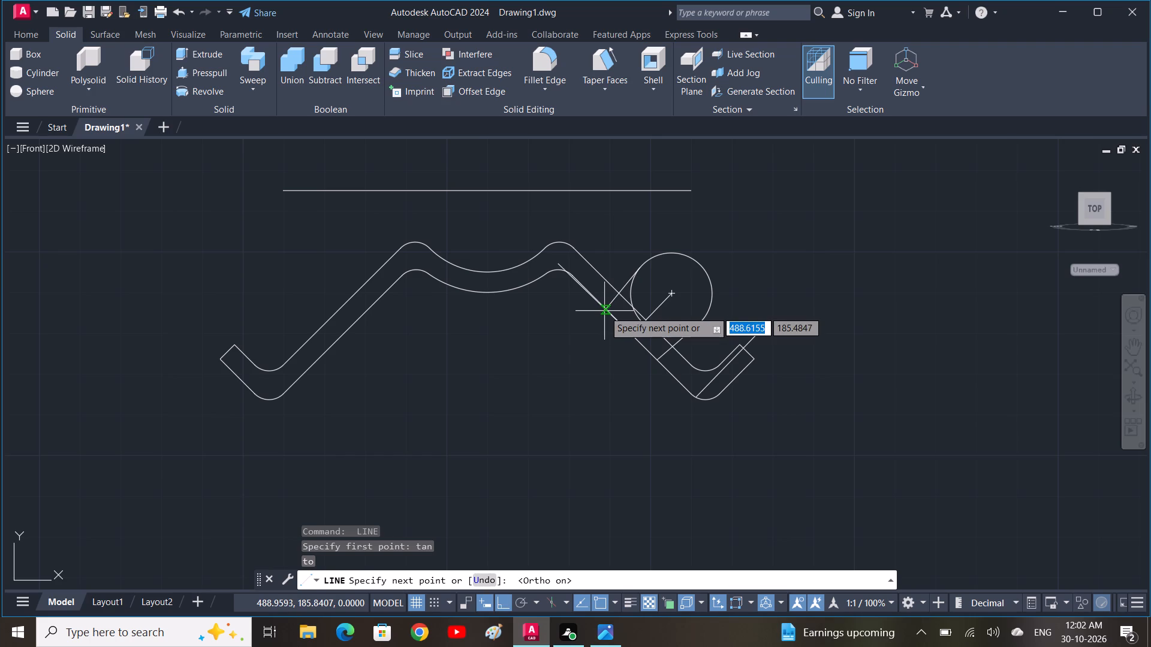
key("F8")
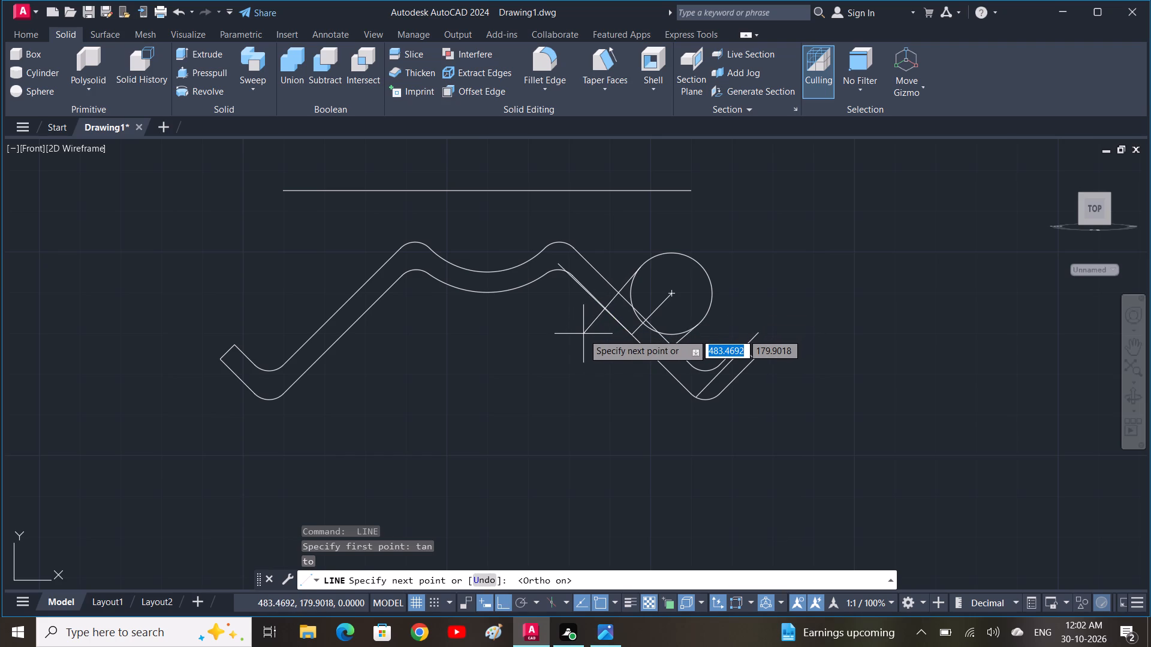
left_click(603, 308)
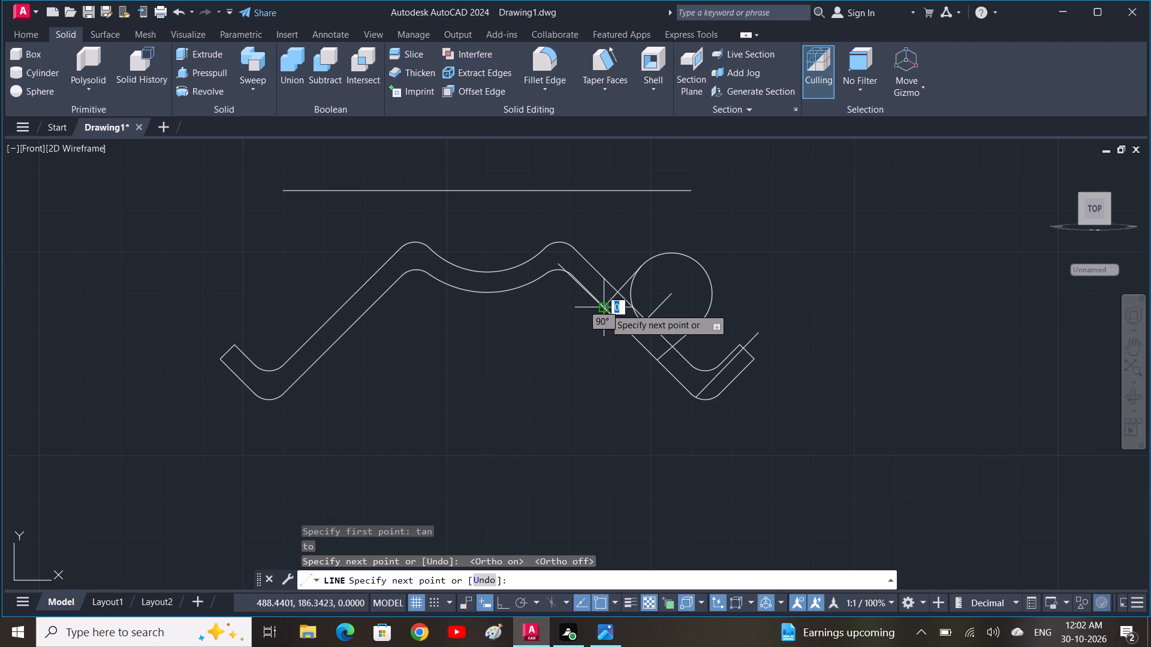
key("Escape")
Trim the circle's inner arc from the upper tangent point across the right leg, and the construction line's end beyond the upper bend.
scroll(633, 288, "up", 3)
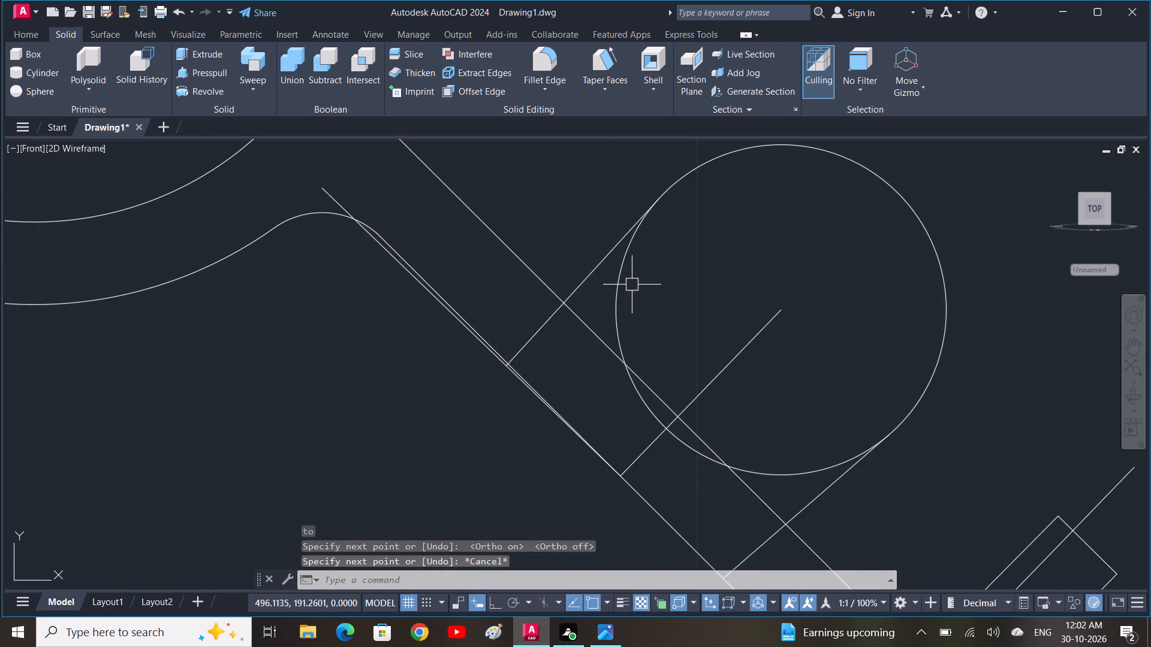
type("tr")
key("space")
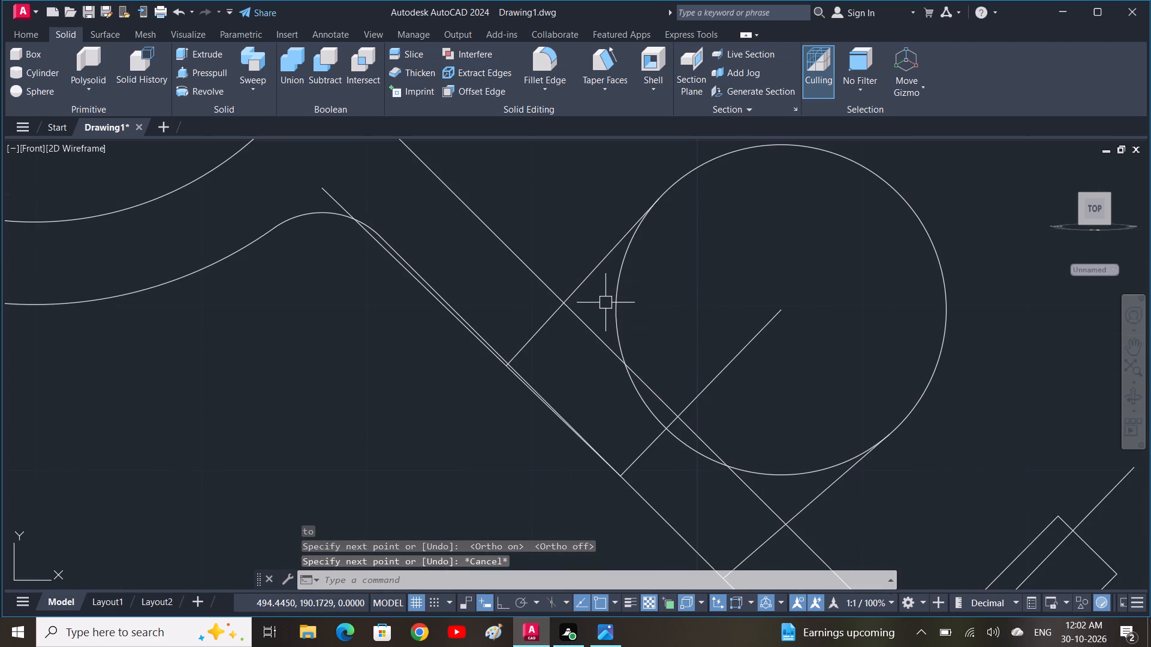
left_click(615, 297)
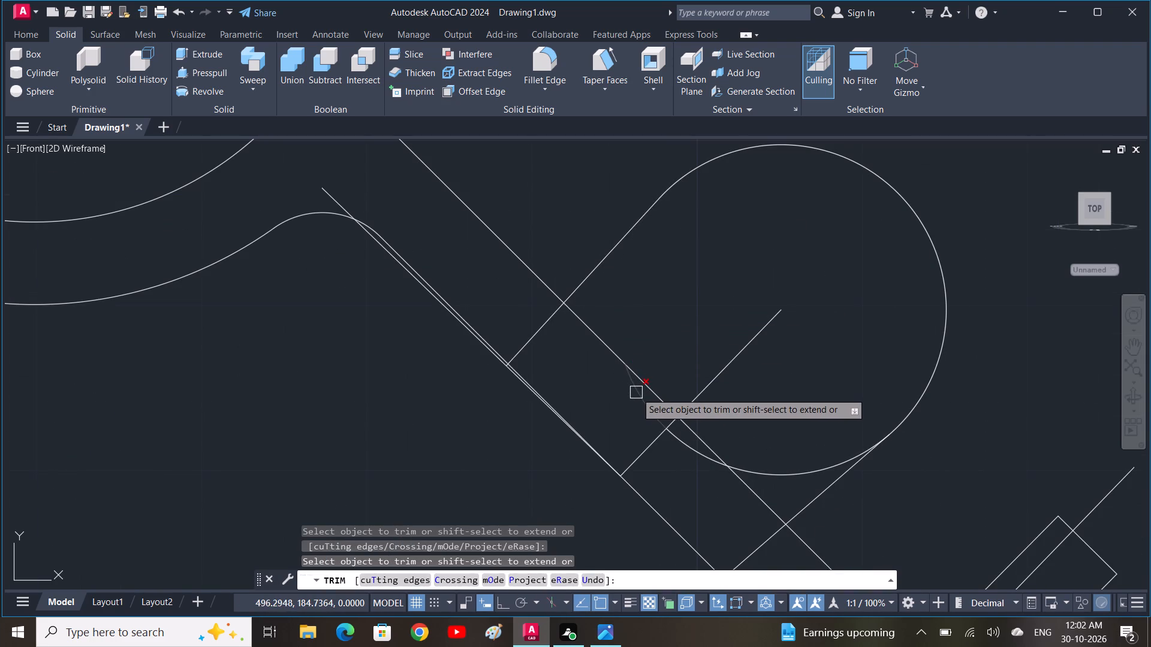
left_click(636, 392)
left_click(703, 452)
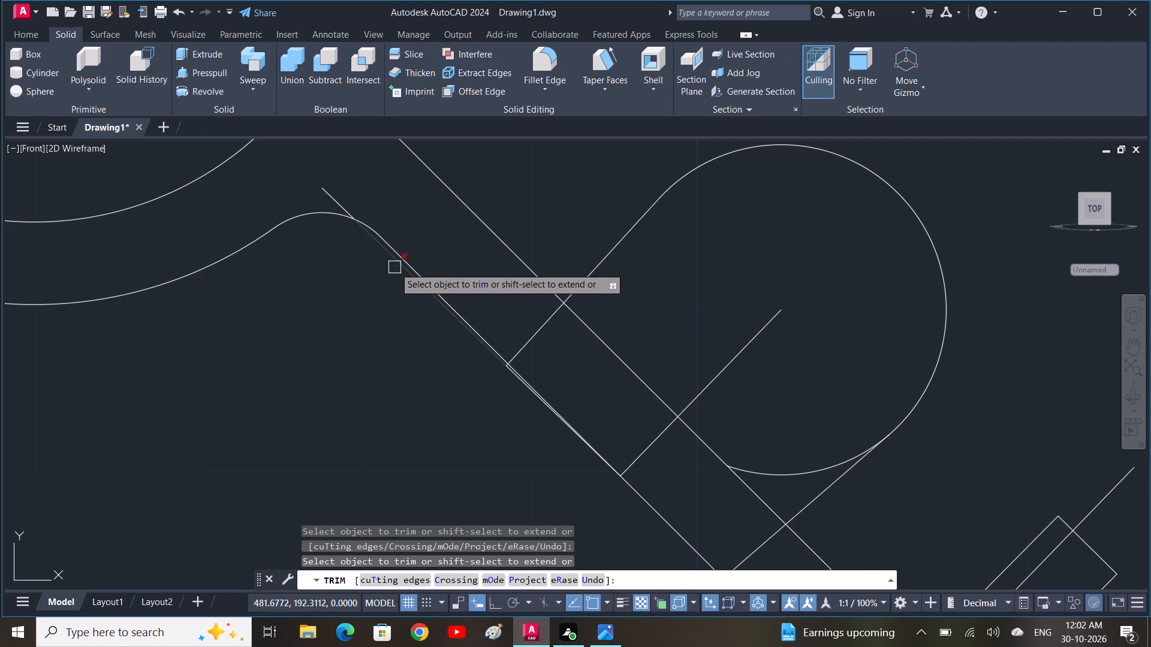
scroll(395, 267, "down", 2)
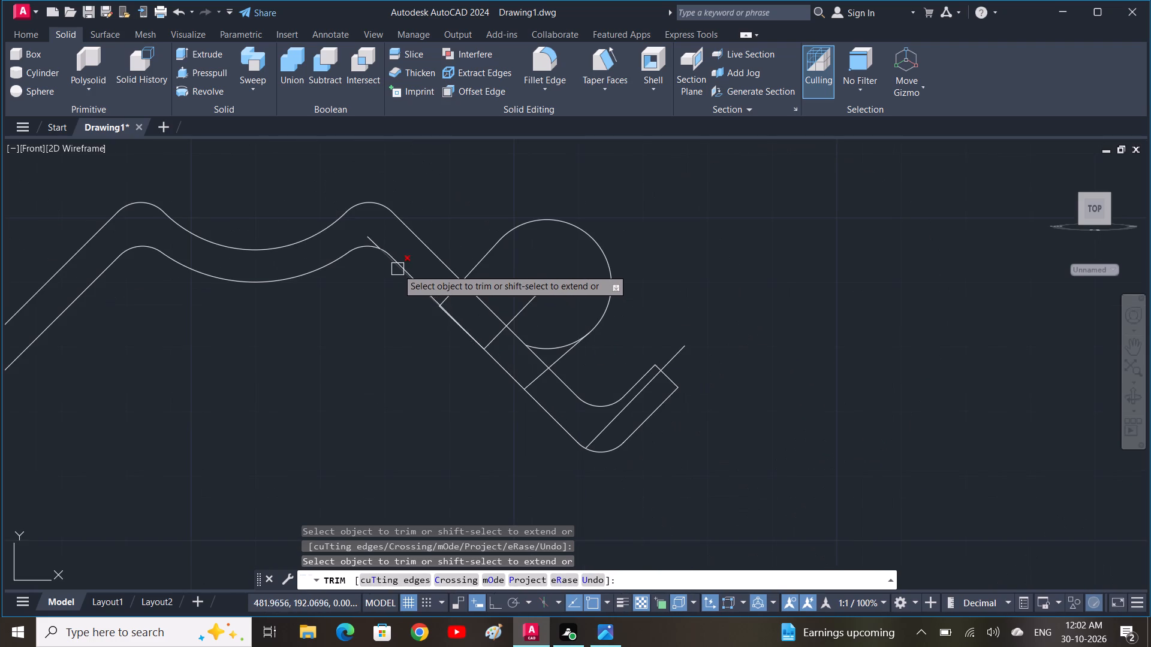
left_click(373, 238)
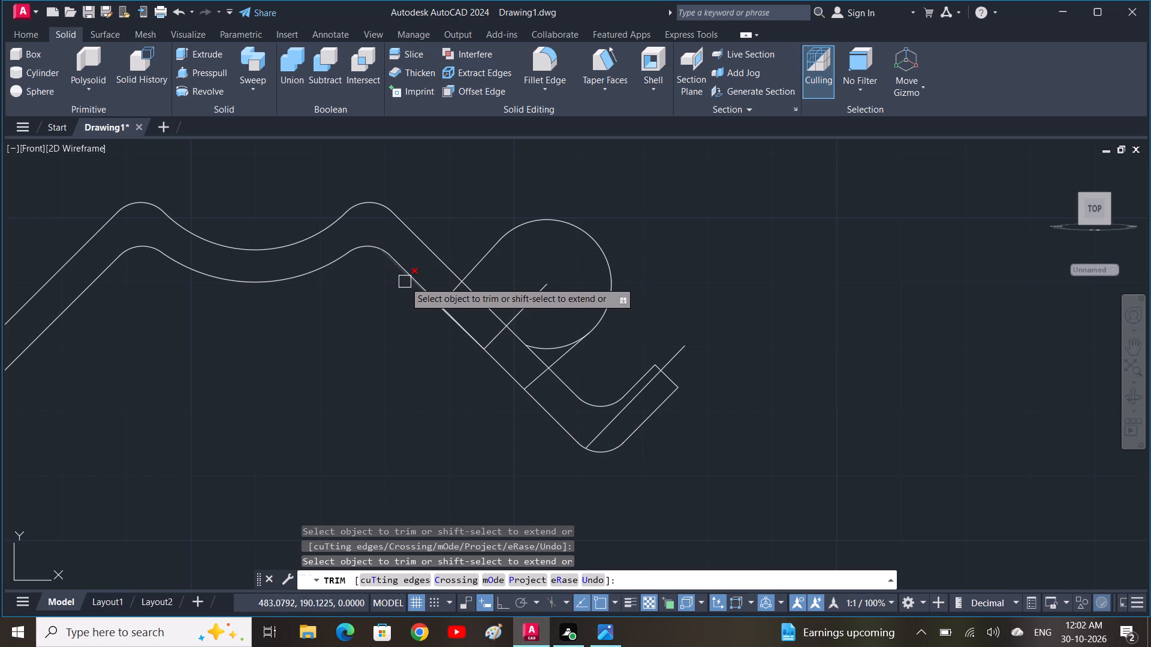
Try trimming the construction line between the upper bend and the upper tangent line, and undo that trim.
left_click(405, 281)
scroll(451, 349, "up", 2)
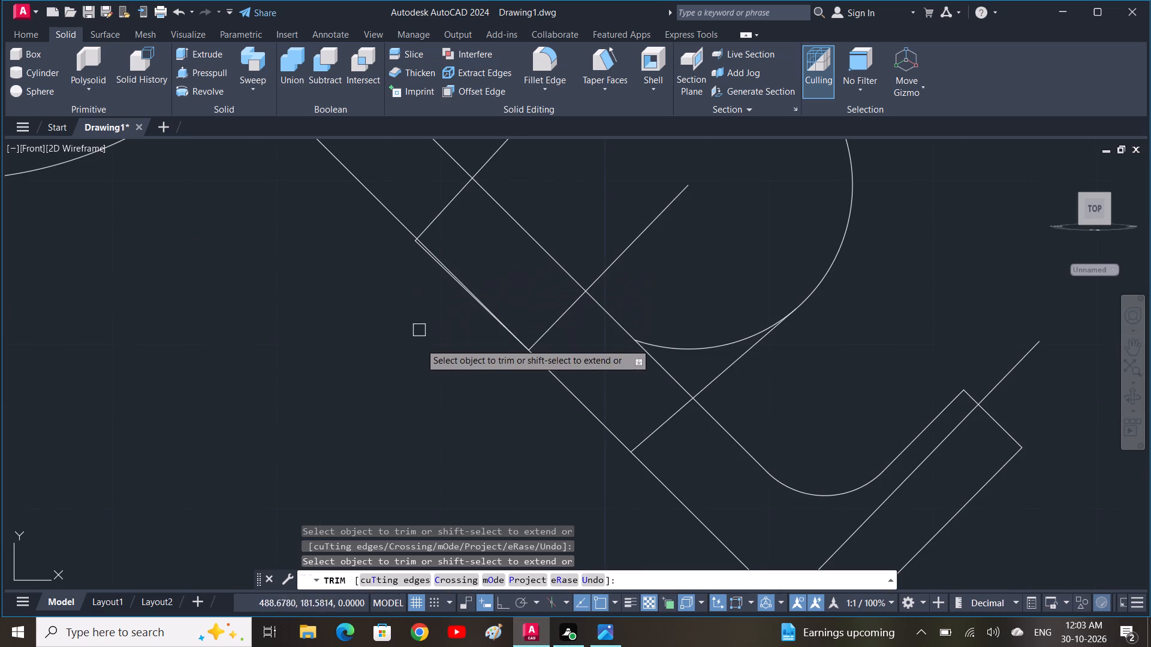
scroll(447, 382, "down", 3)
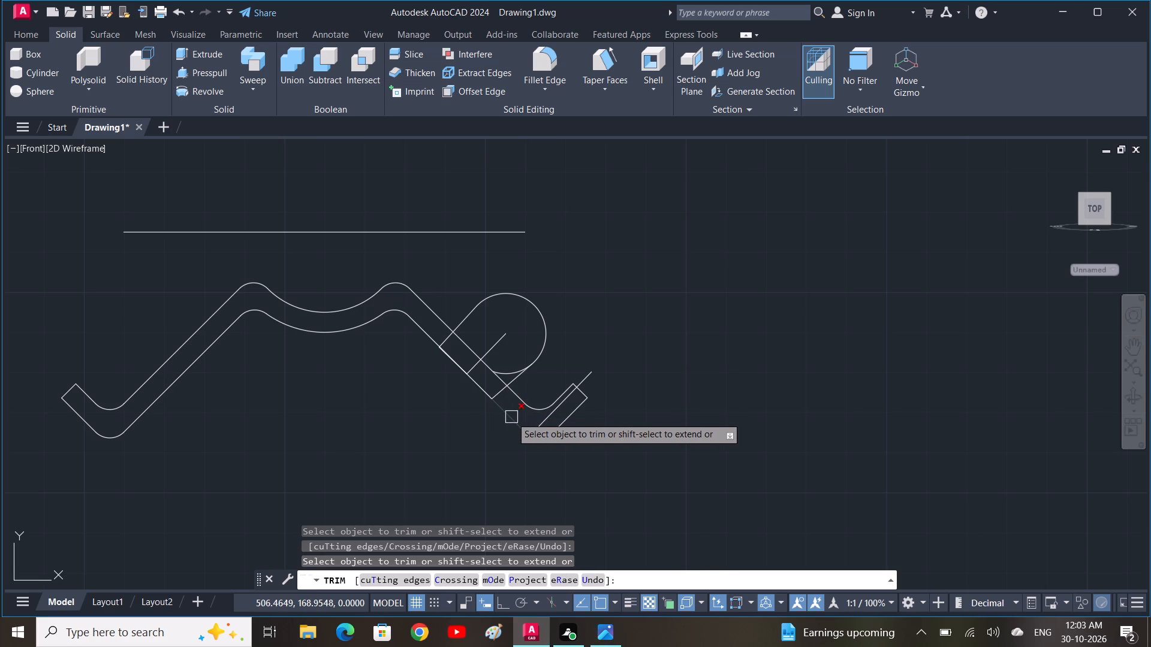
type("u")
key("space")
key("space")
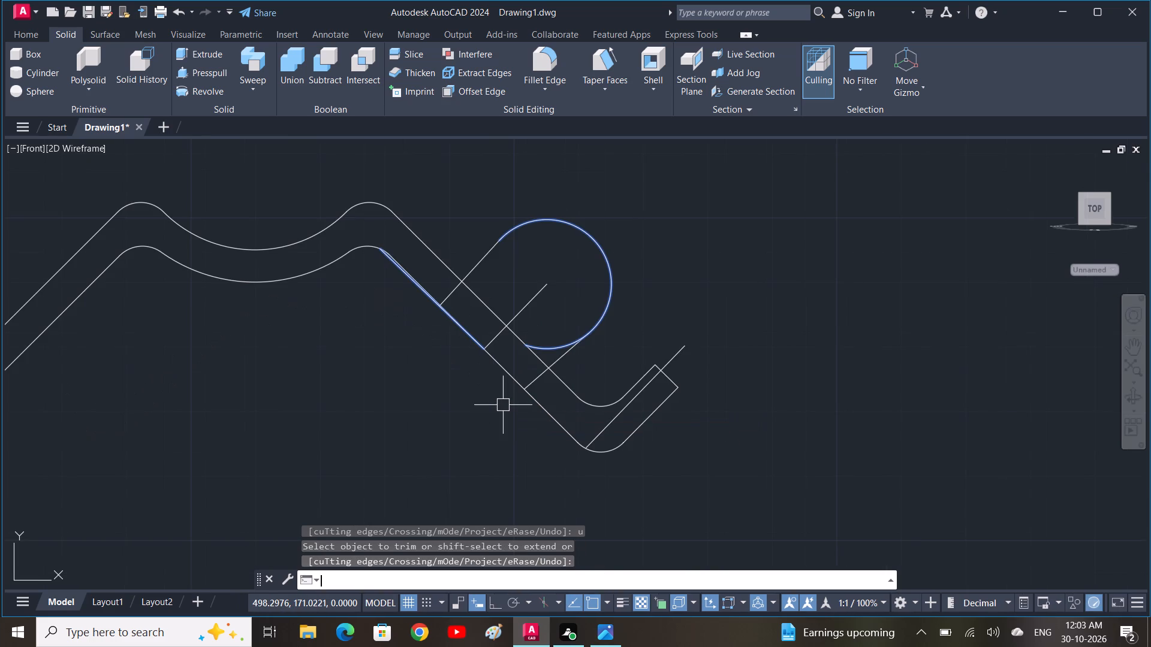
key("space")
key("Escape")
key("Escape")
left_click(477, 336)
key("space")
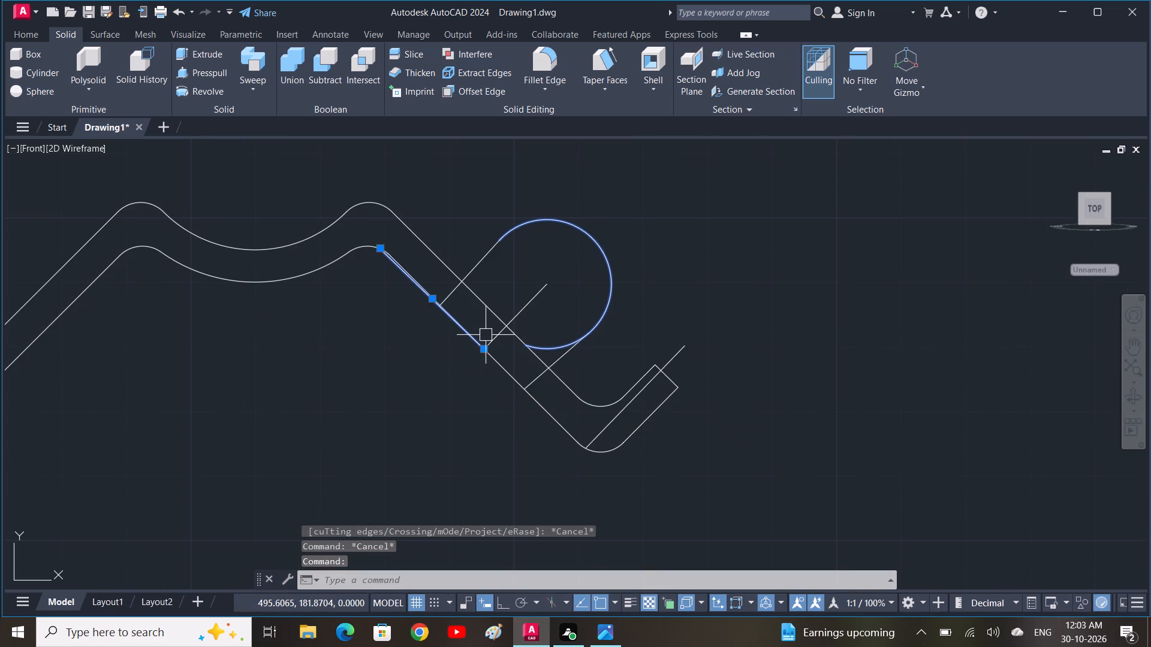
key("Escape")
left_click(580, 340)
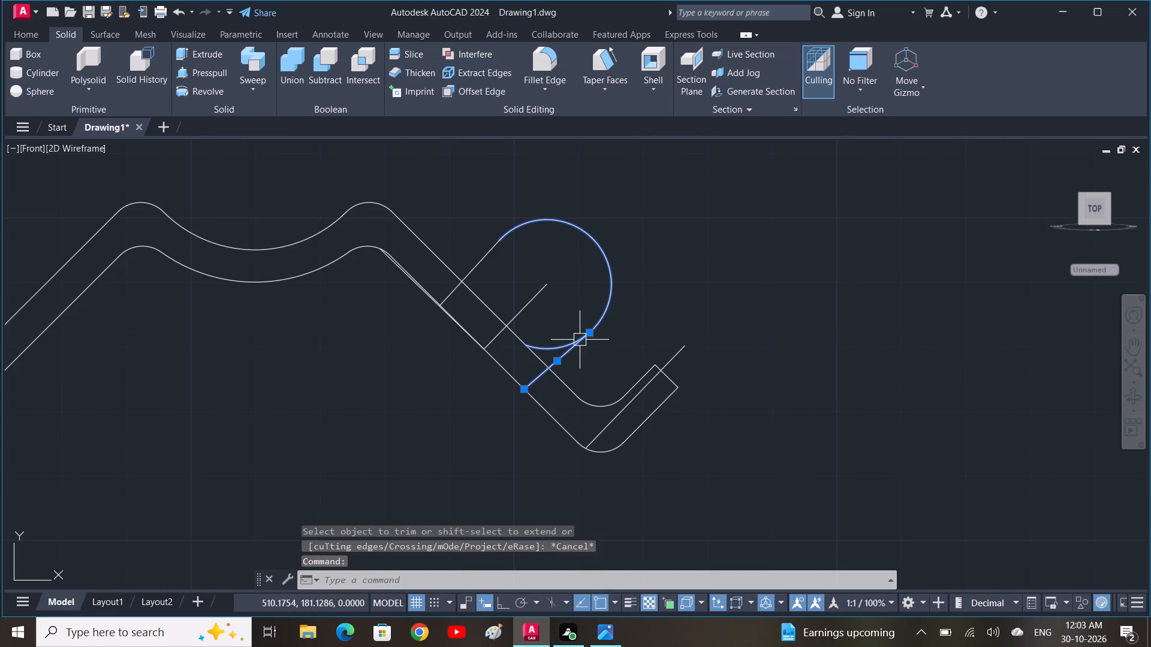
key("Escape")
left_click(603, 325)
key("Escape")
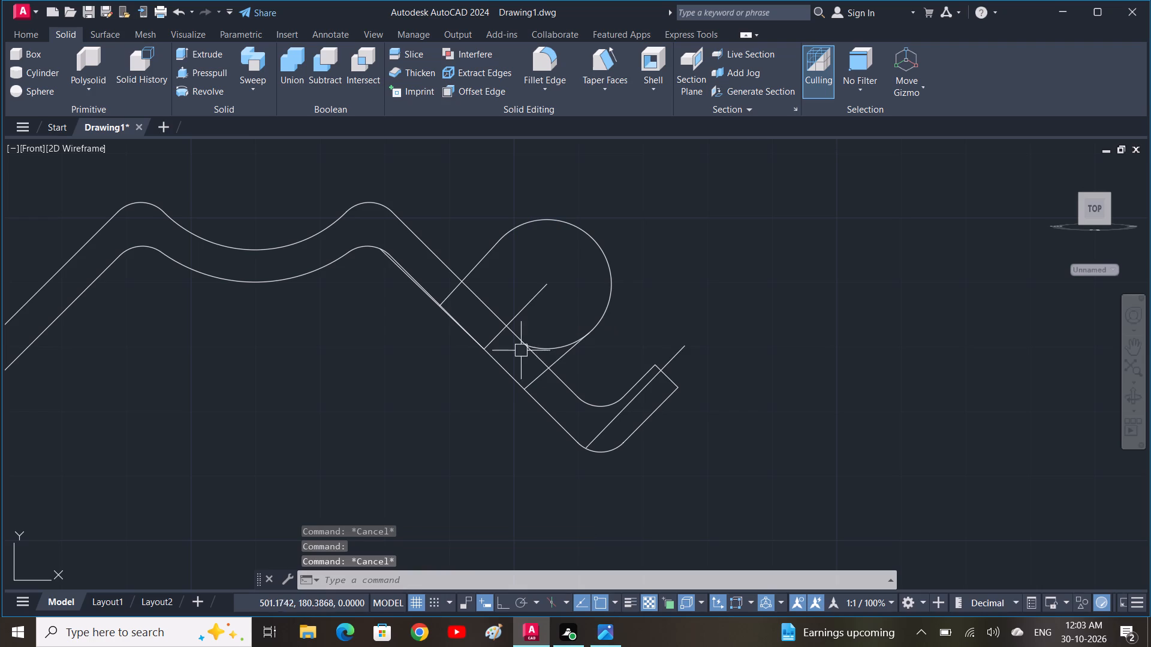
Undo the previous trims of the circle's inner arc and of the construction line's end beyond the upper bend.
type("u")
key("space")
key("space")
key("space")
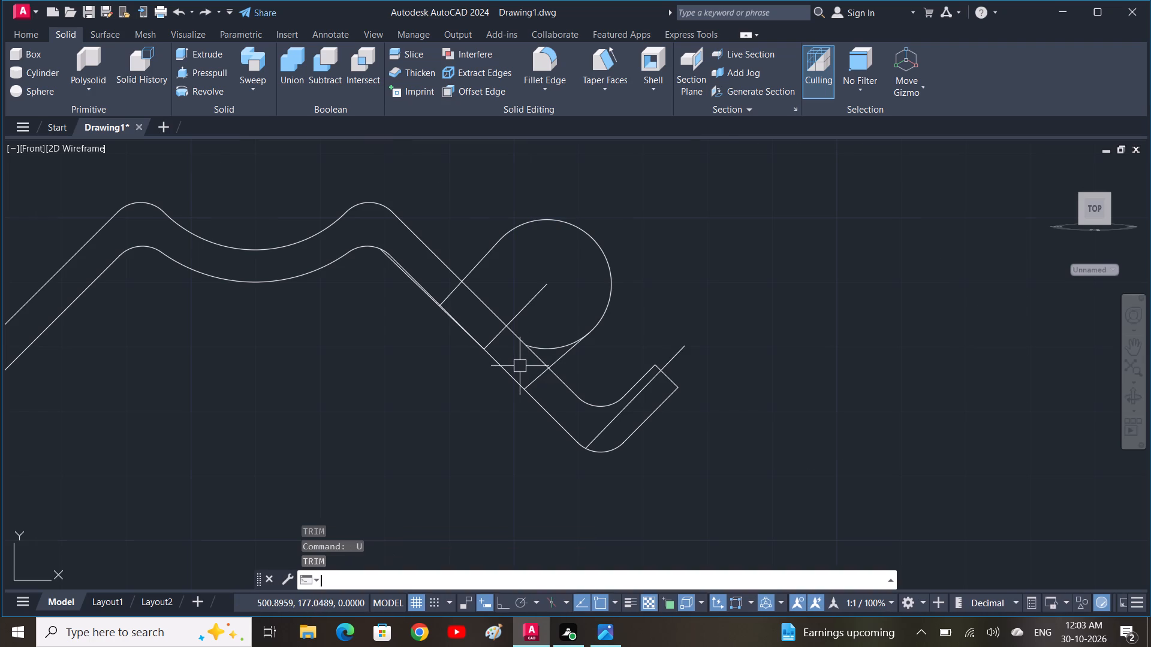
key("space")
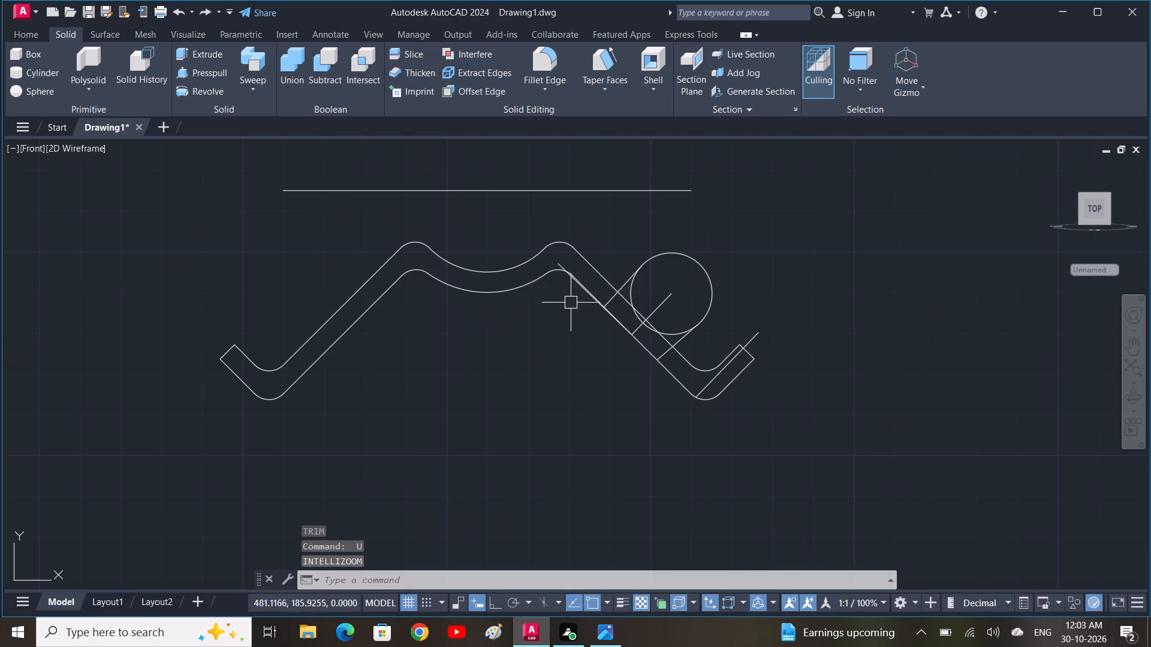
Erase the construction line running from the right upper bend down along the right leg's lower edge.
left_click(561, 267)
key("Delete")
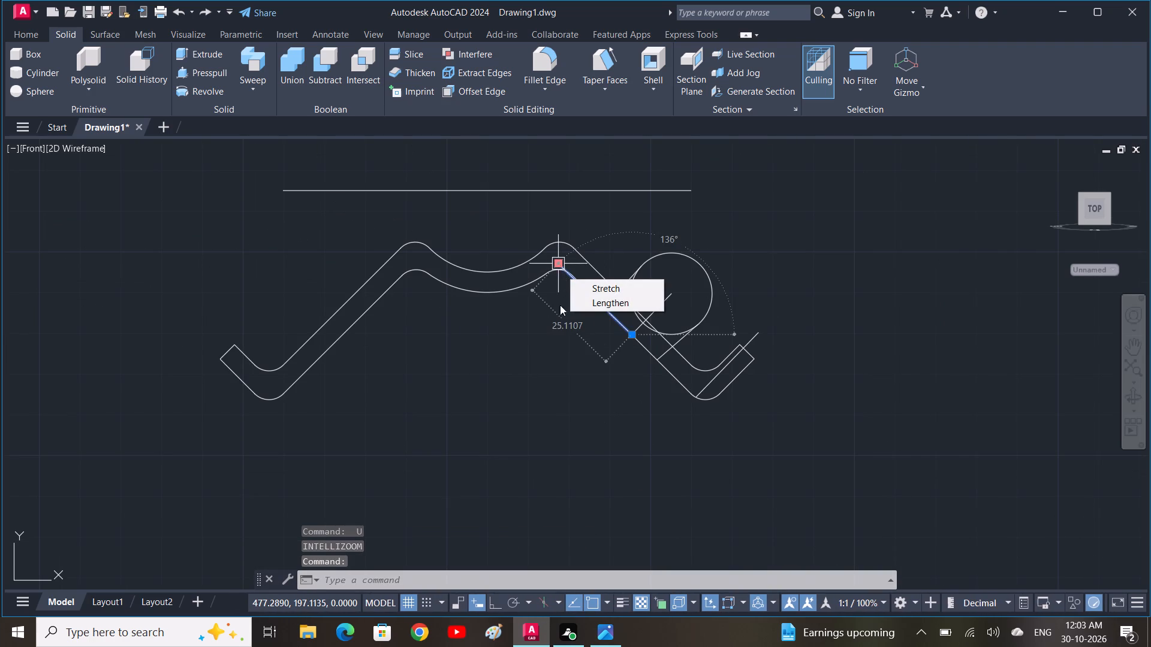
key("Delete")
Trim the circle's inner arc between the two tangent lines, leaving only the rounded outer end of the right tab.
scroll(617, 342, "up", 2)
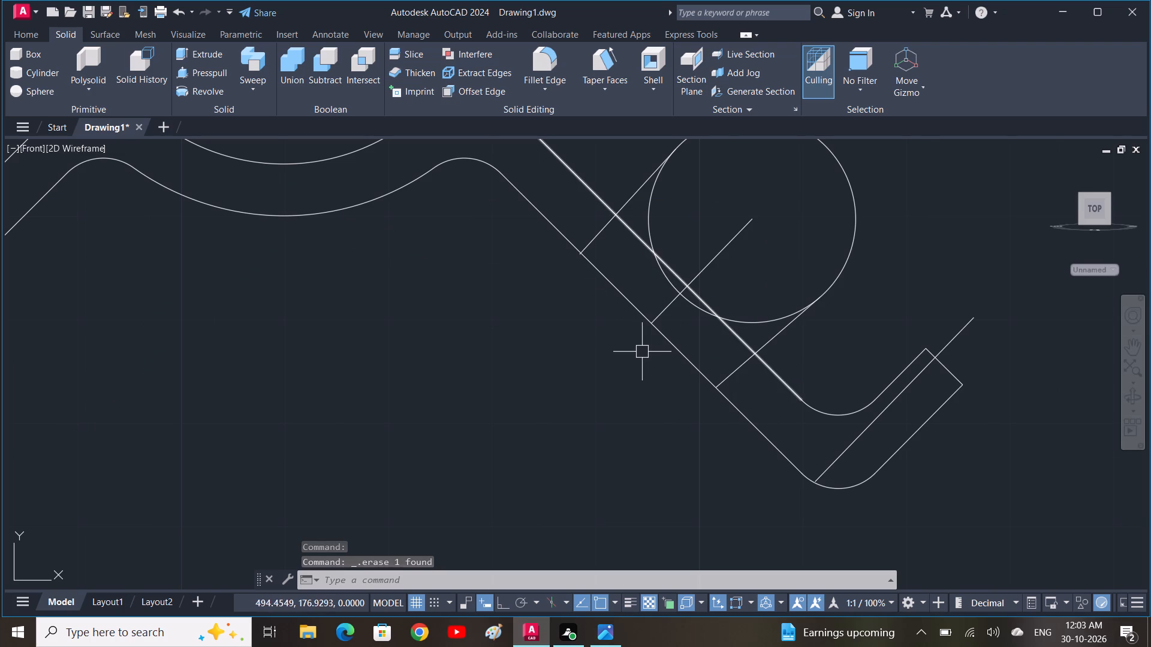
key("y")
key("Escape")
type("tr")
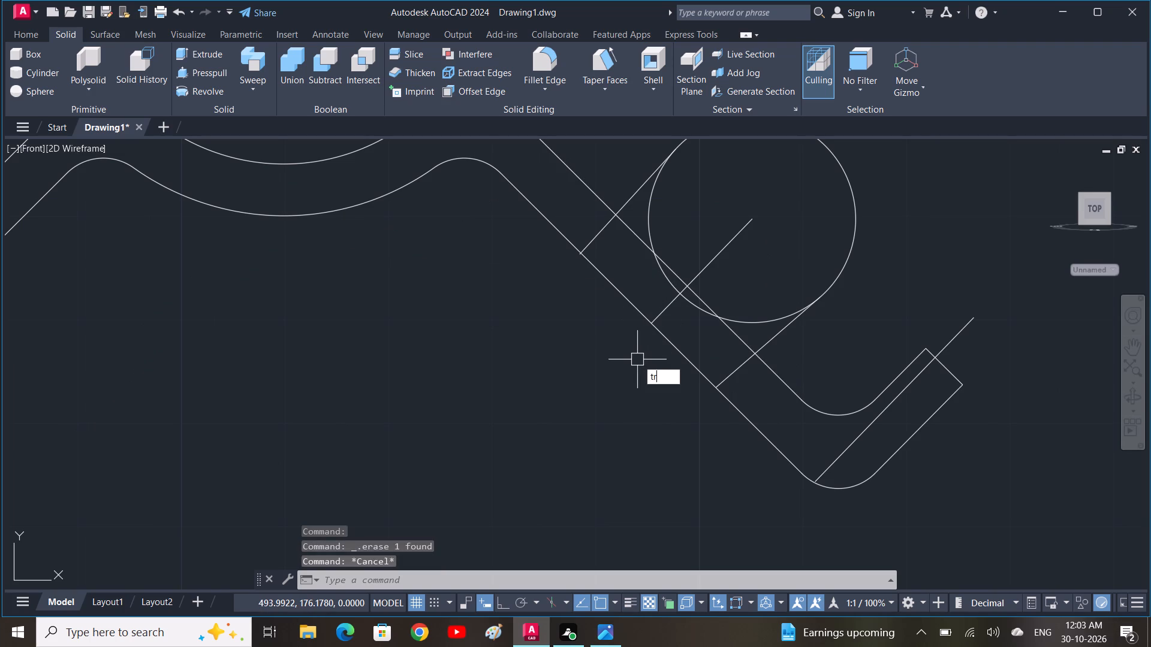
key("space")
left_click(658, 275)
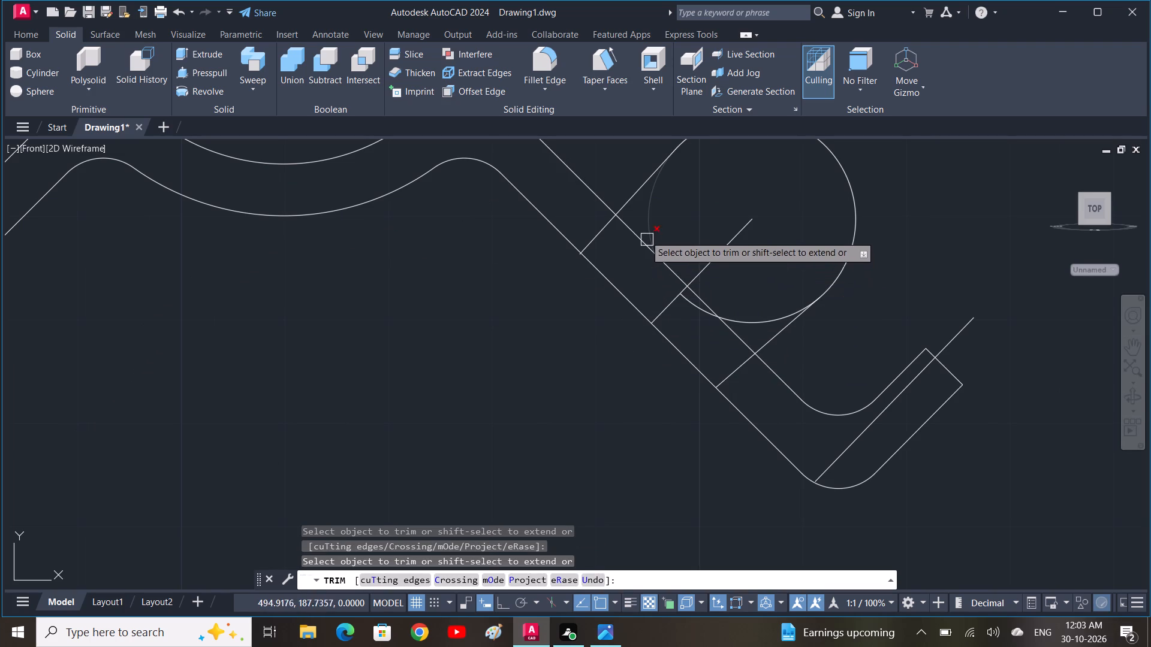
left_click(647, 222)
left_click(693, 313)
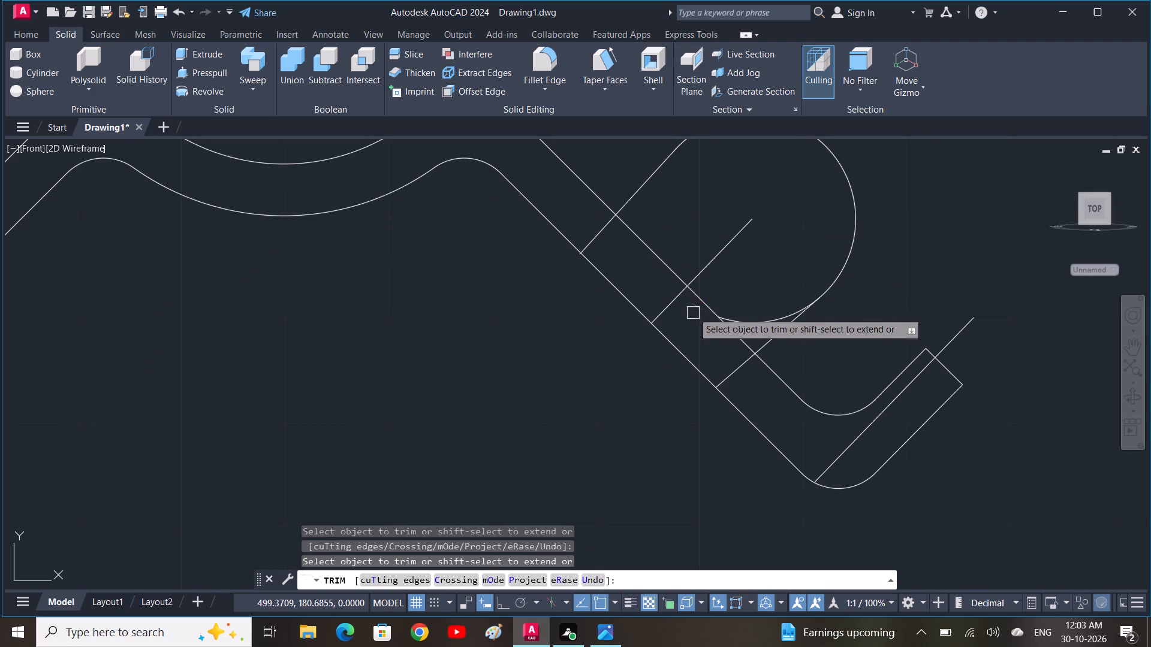
left_click(759, 319)
key("Escape")
Erase the construction line from the right leg's lower edge to the tab's centre.
left_click(713, 266)
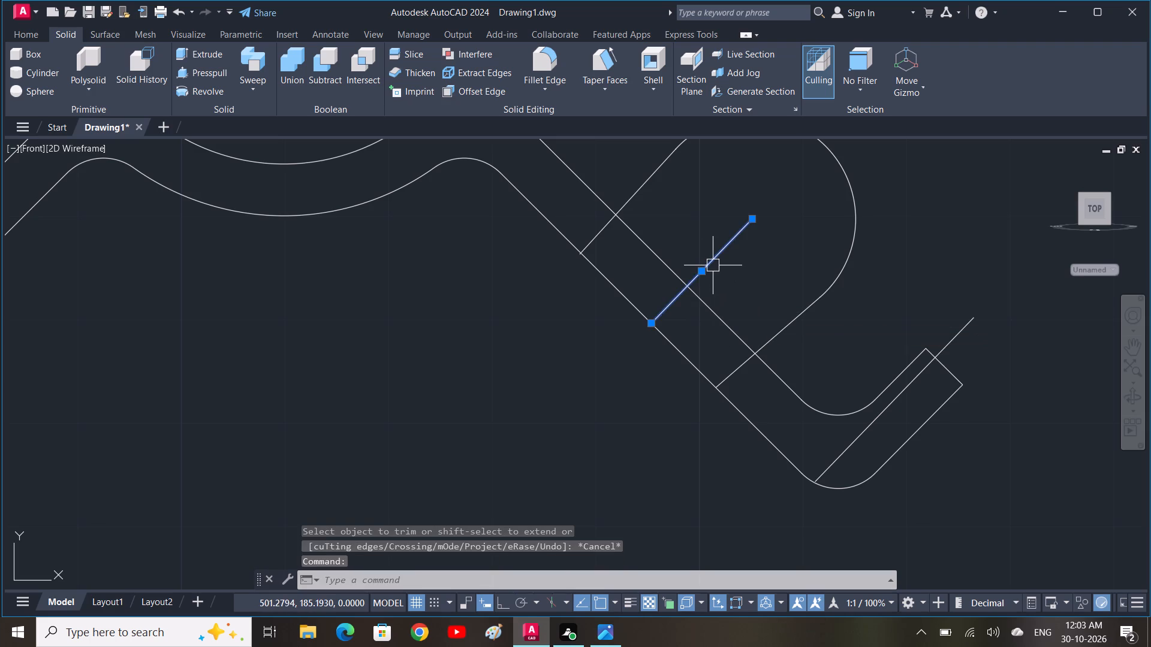
key("Delete")
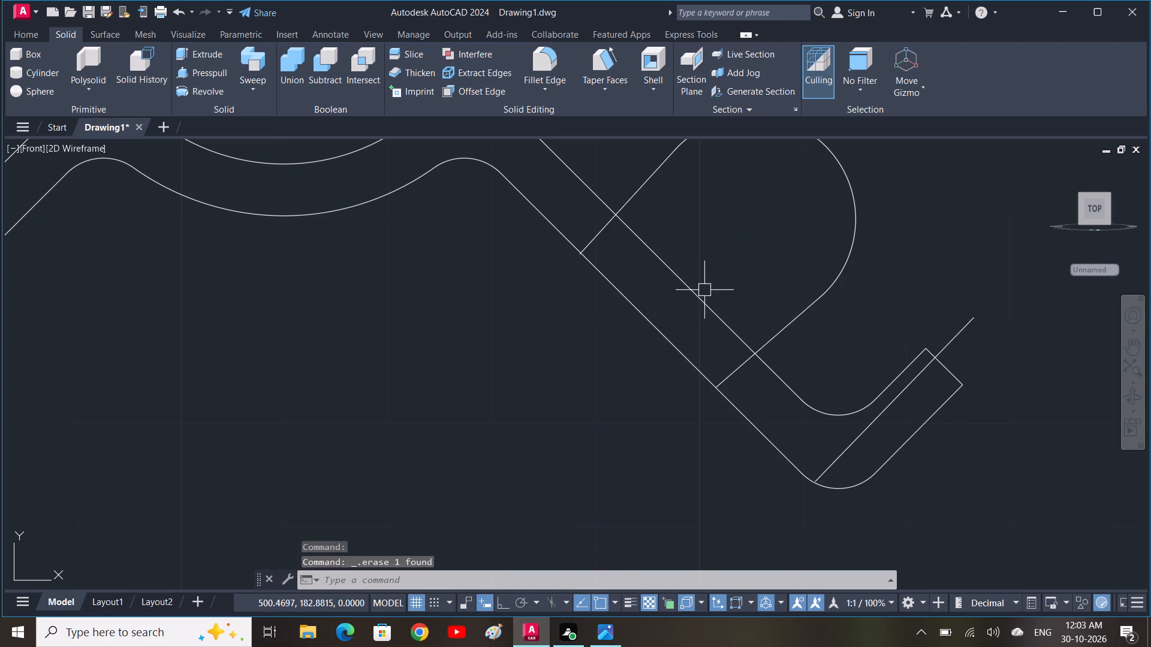
Draw a 5 mm diameter hole circle at the centre of the right tab's rounded end.
type("c")
key("space")
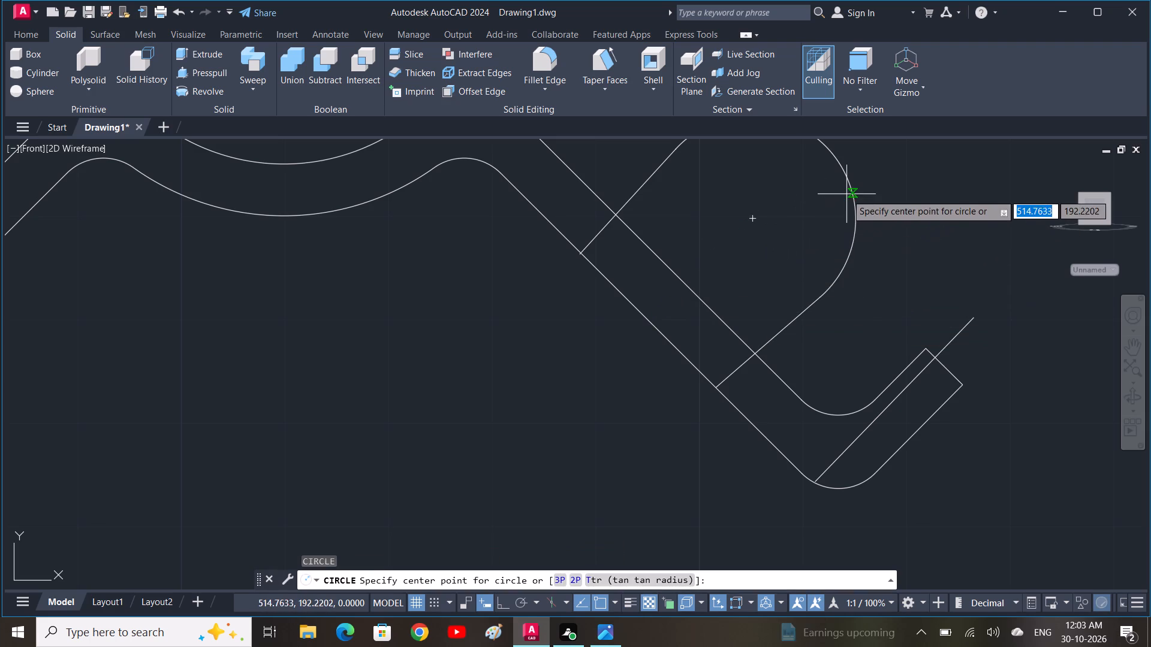
left_click(751, 218)
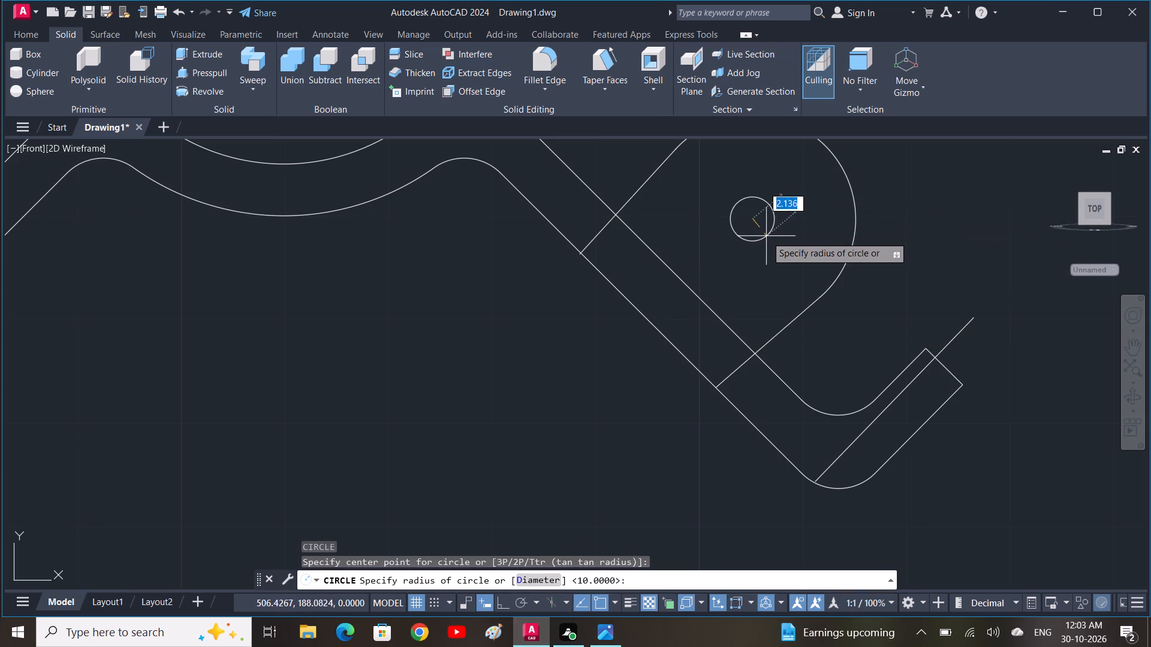
type("d 5")
key("space")
key("Escape")
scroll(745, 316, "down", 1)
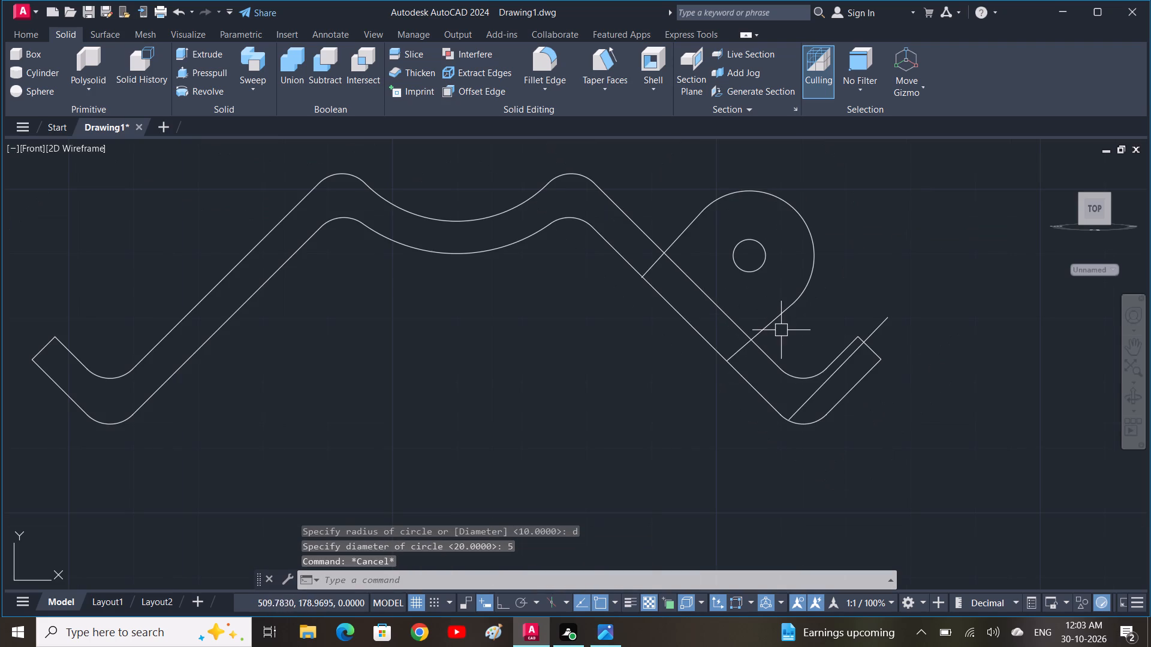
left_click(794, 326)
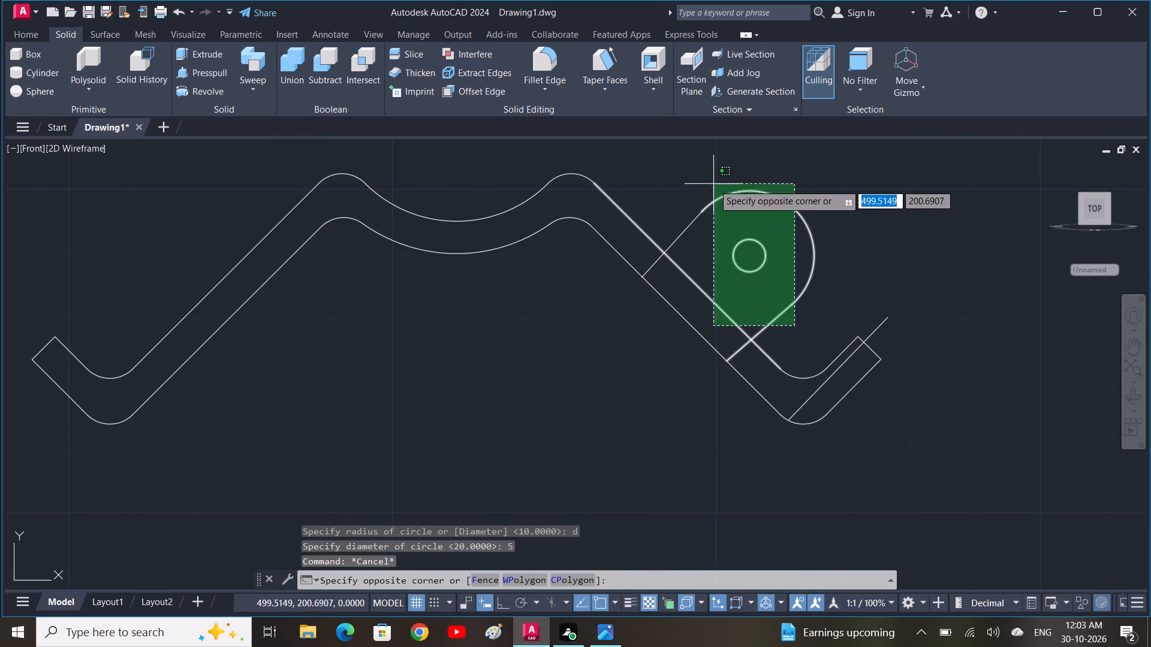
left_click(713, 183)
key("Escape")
Mirror the right tab's arc, hole and two tangent lines about the bracket's vertical centre line, keeping the source objects.
left_click(833, 278)
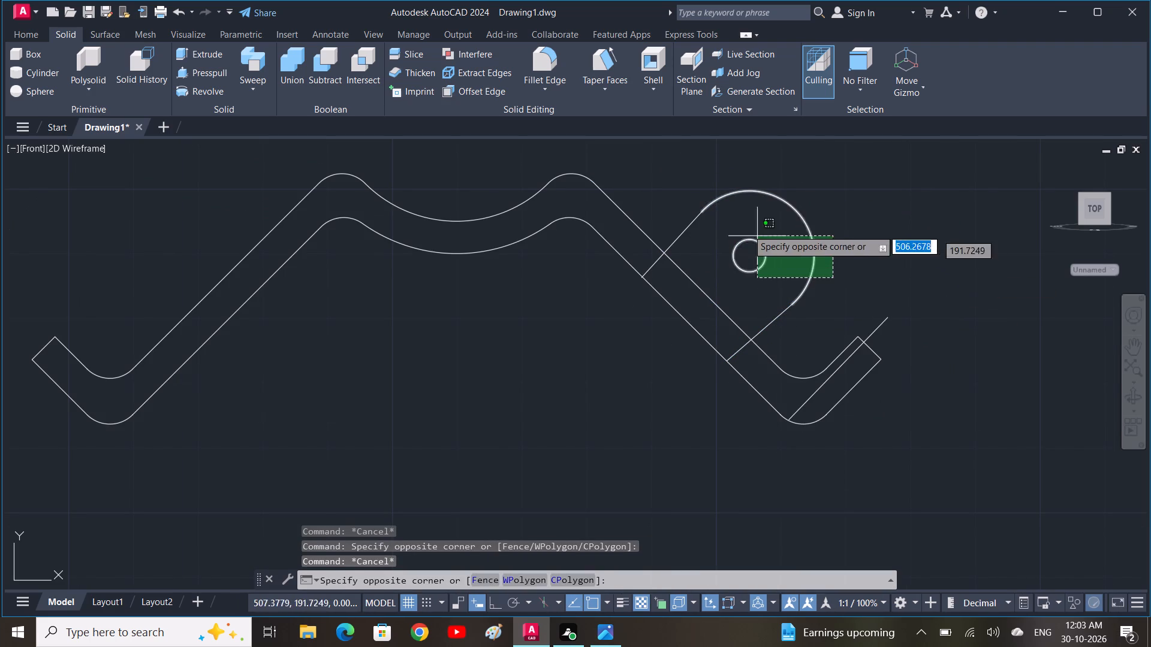
left_click(706, 188)
left_click(681, 228)
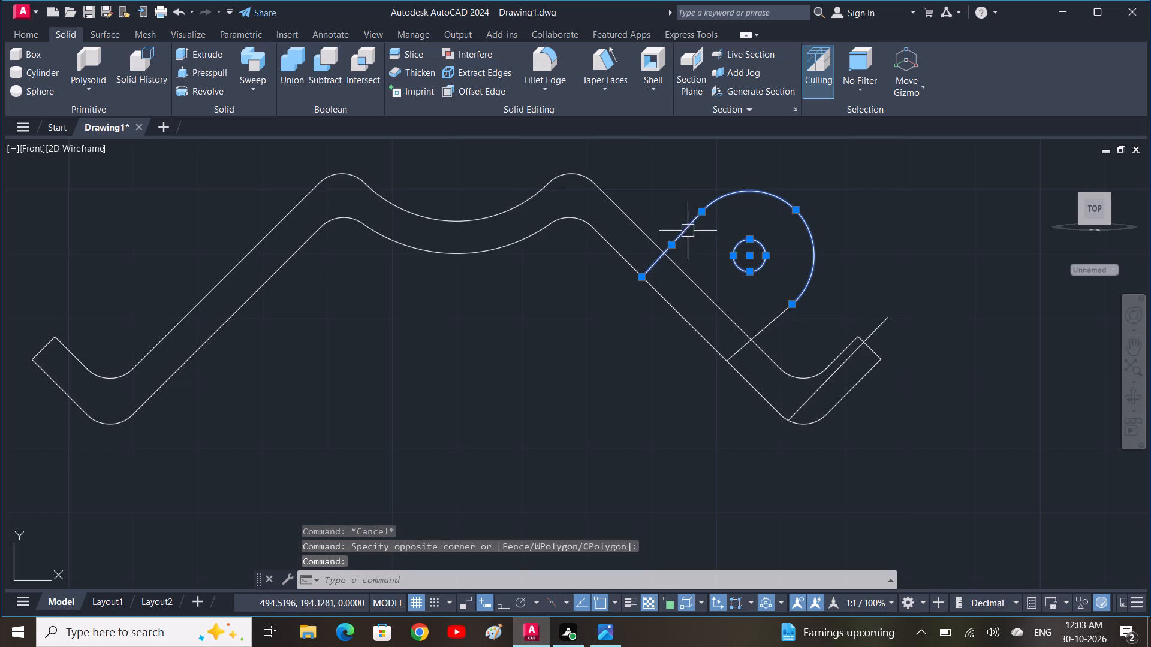
left_click(775, 327)
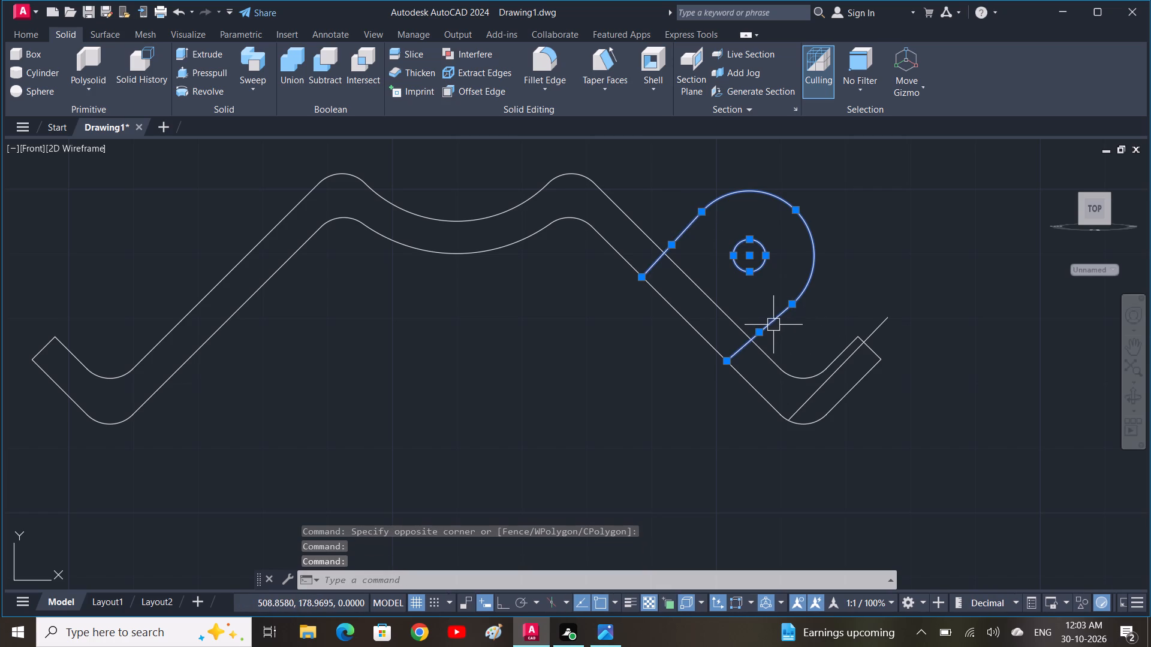
key("m")
key("i")
key("space")
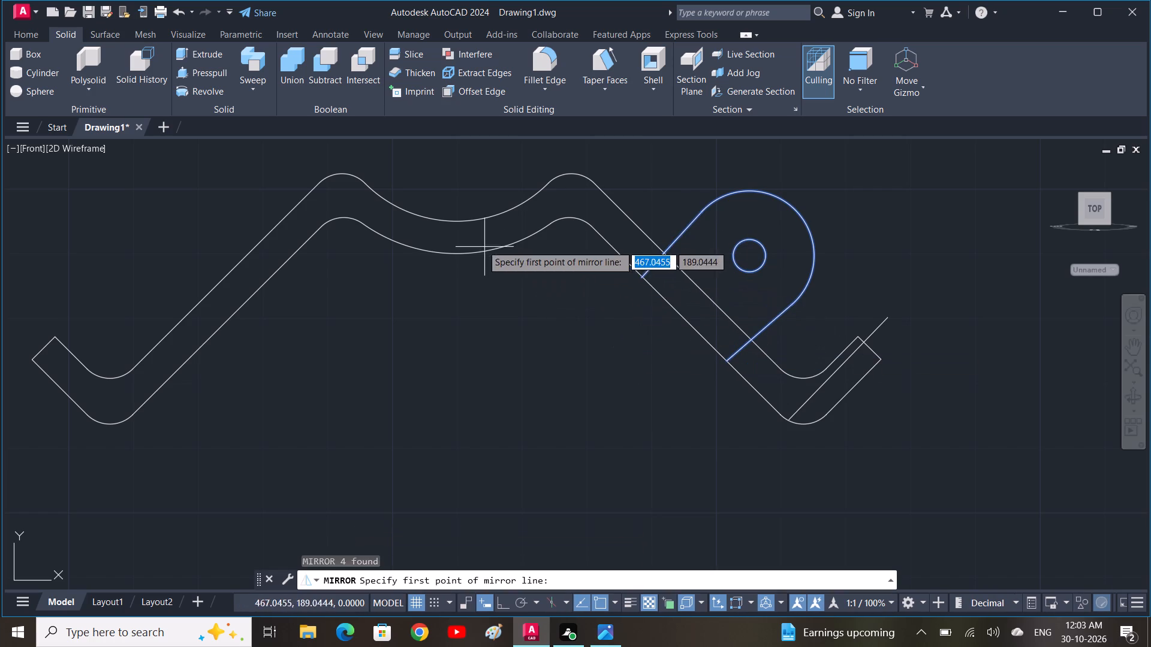
left_click(454, 225)
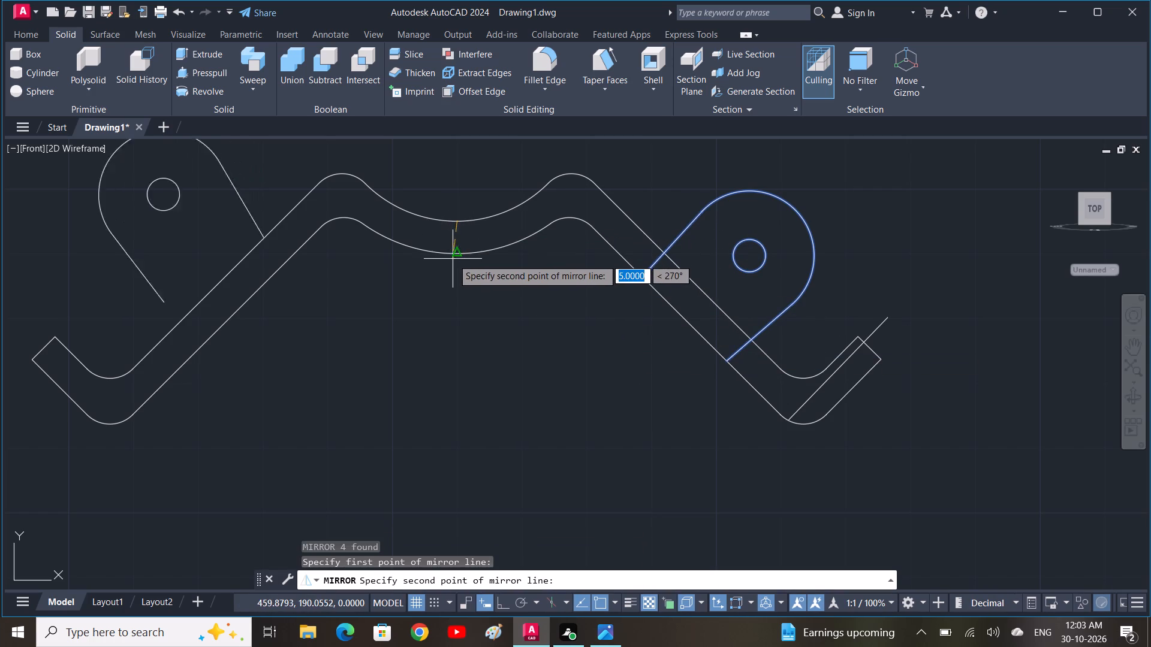
left_click(458, 252)
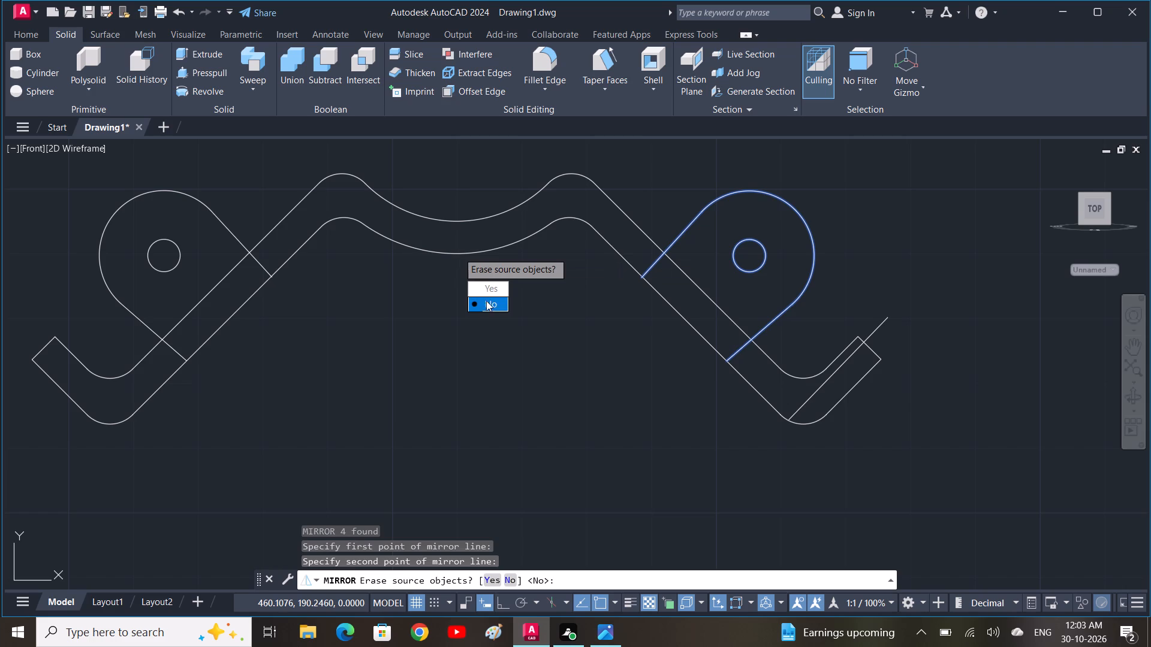
left_click(487, 304)
Erase the leftover construction line running along the right leg's short end flange.
scroll(313, 366, "down", 1)
middle_click_drag(440, 427, 459, 400)
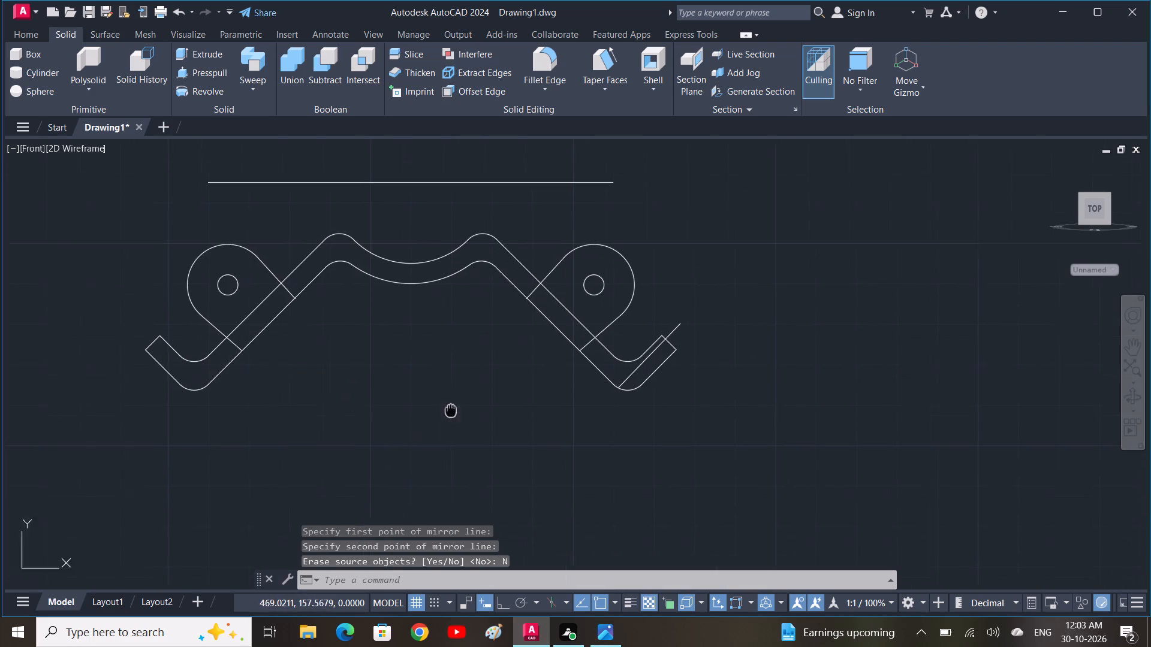
middle_click_drag(459, 400, 470, 388)
left_click(649, 344)
key("Delete")
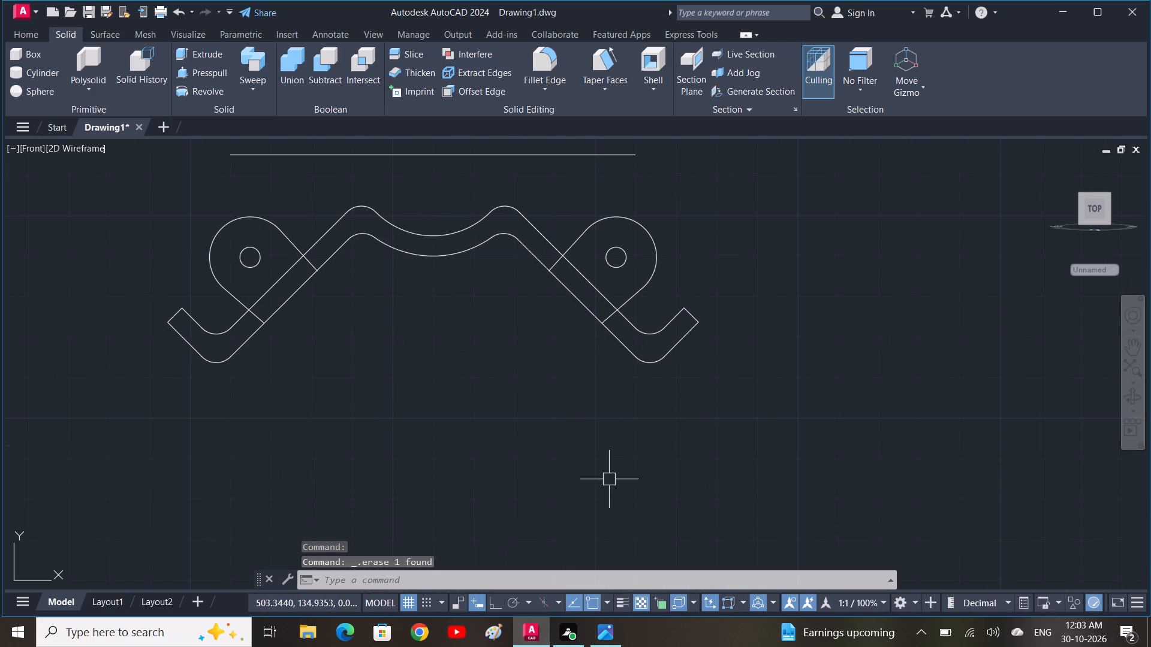
Check the reference image, and offset the lower edges of the right and left legs 7 mm toward their tabs.
left_click(603, 631)
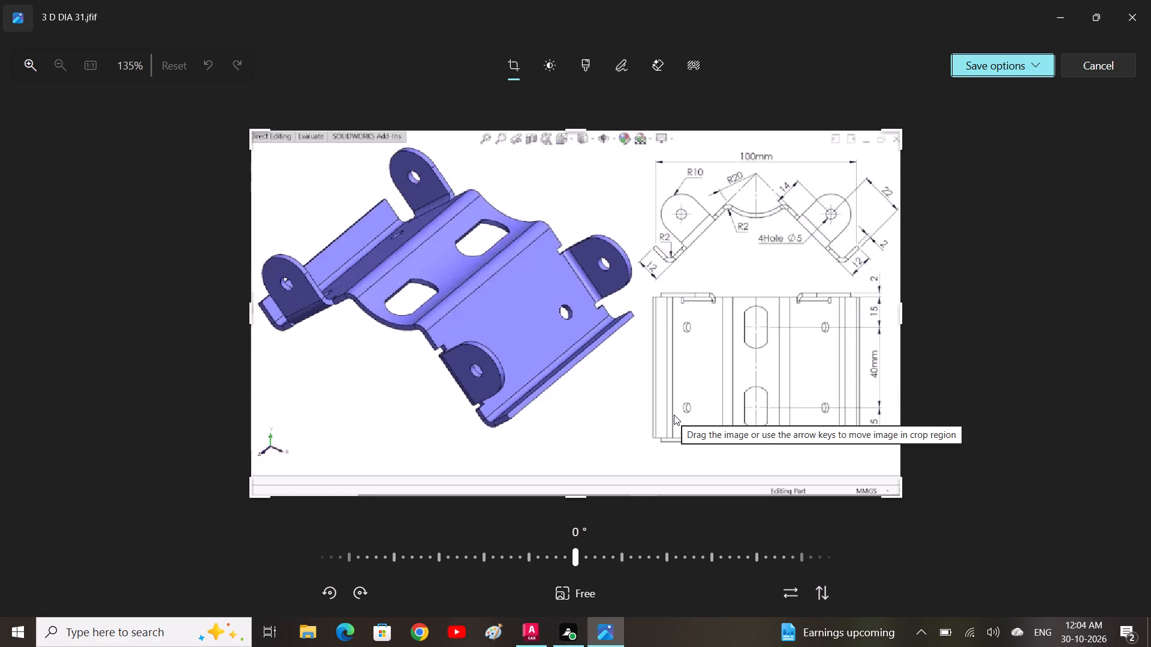
left_click(538, 639)
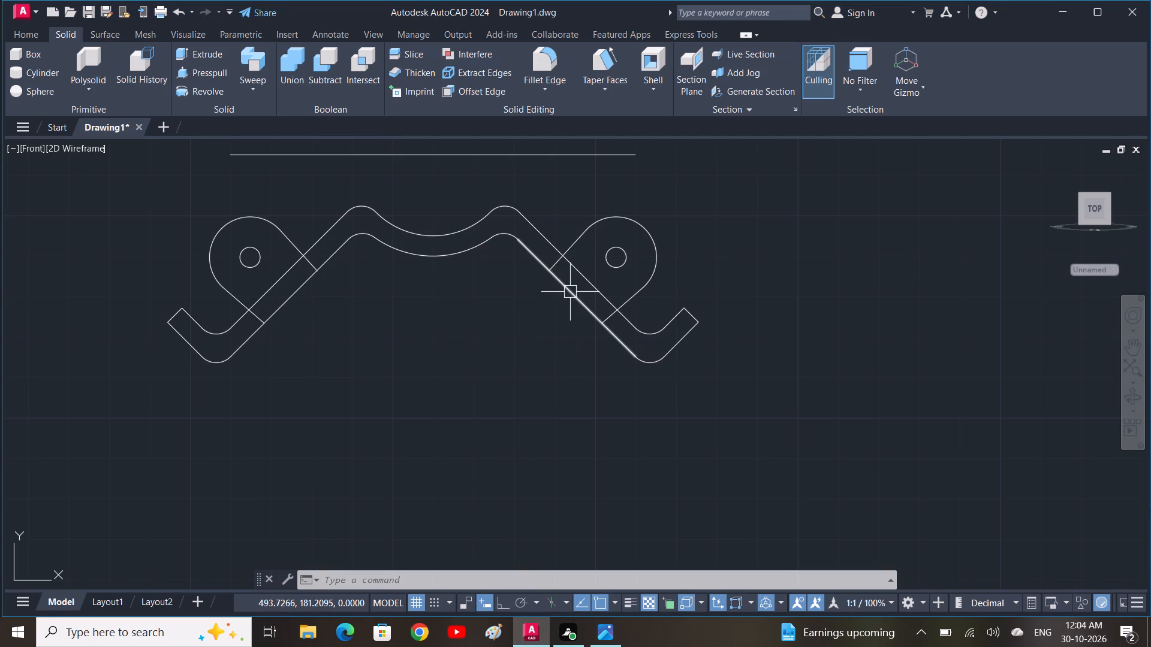
left_click(570, 292)
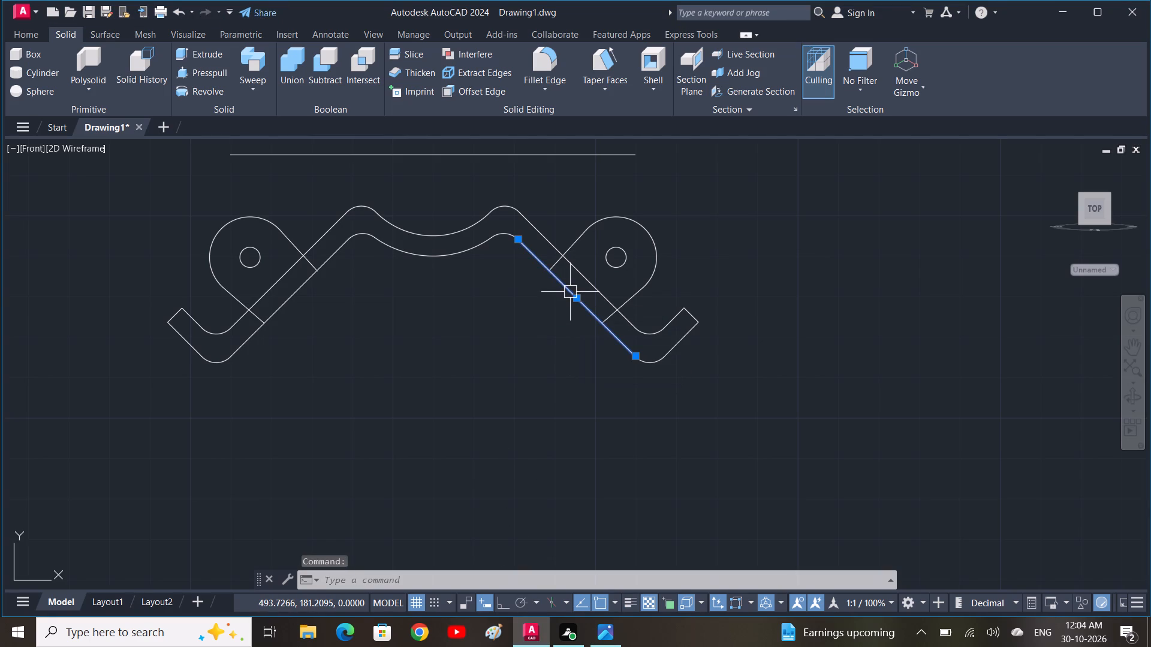
type("o")
key("space")
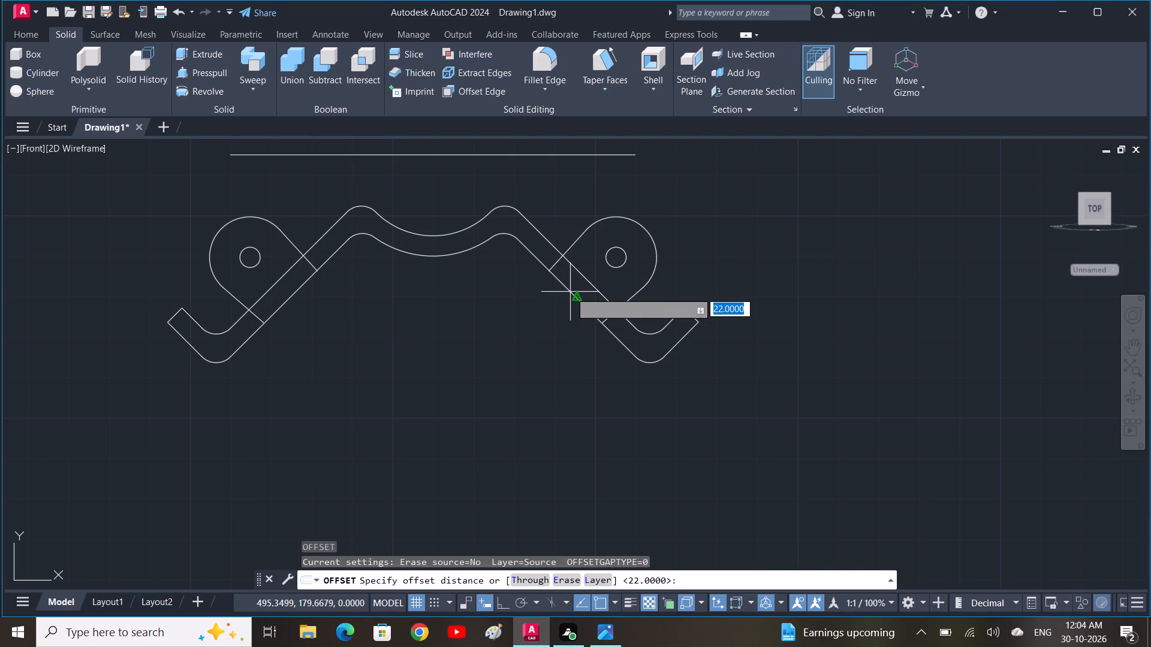
type("7")
key("space")
left_click(589, 270)
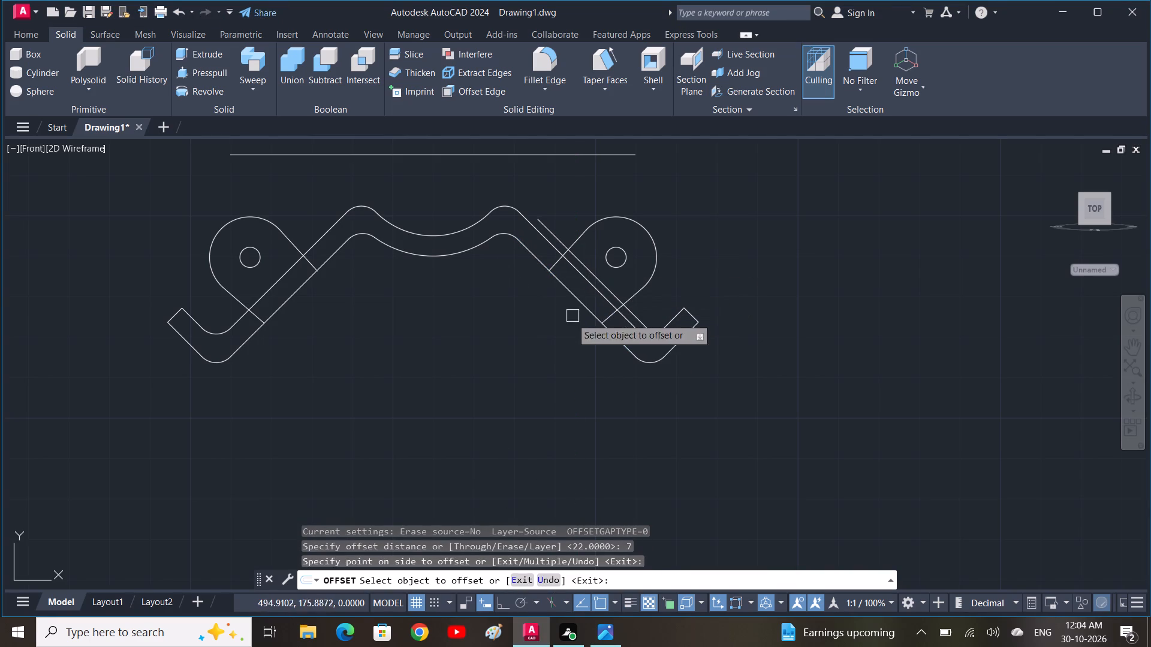
left_click(282, 304)
left_click(264, 280)
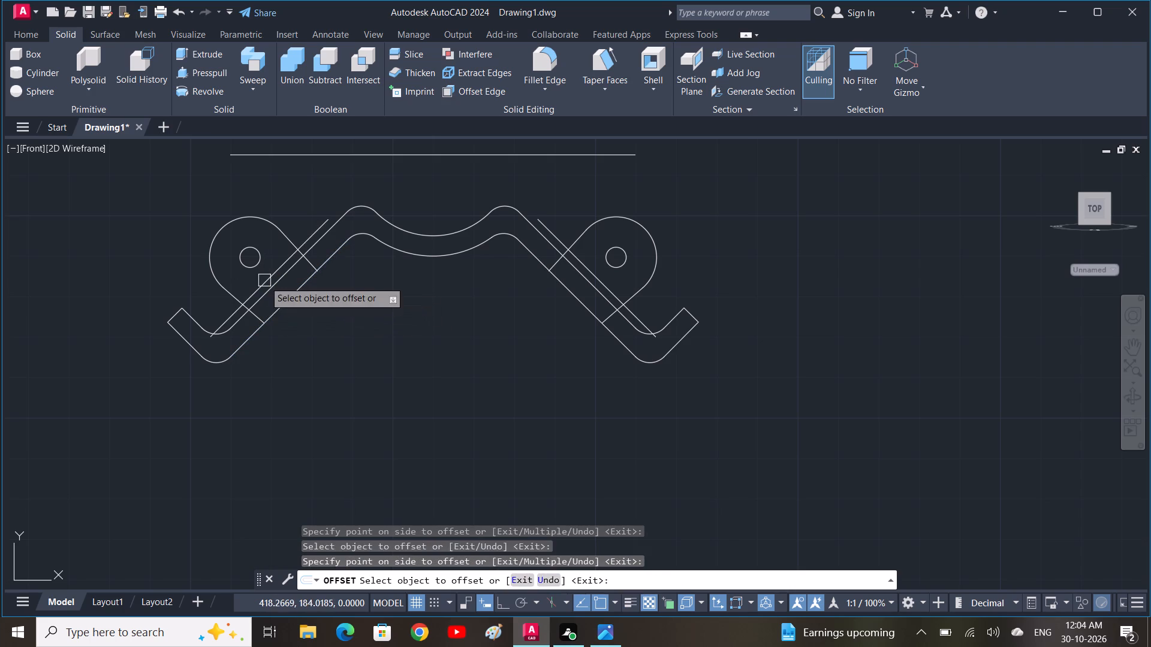
key("Escape")
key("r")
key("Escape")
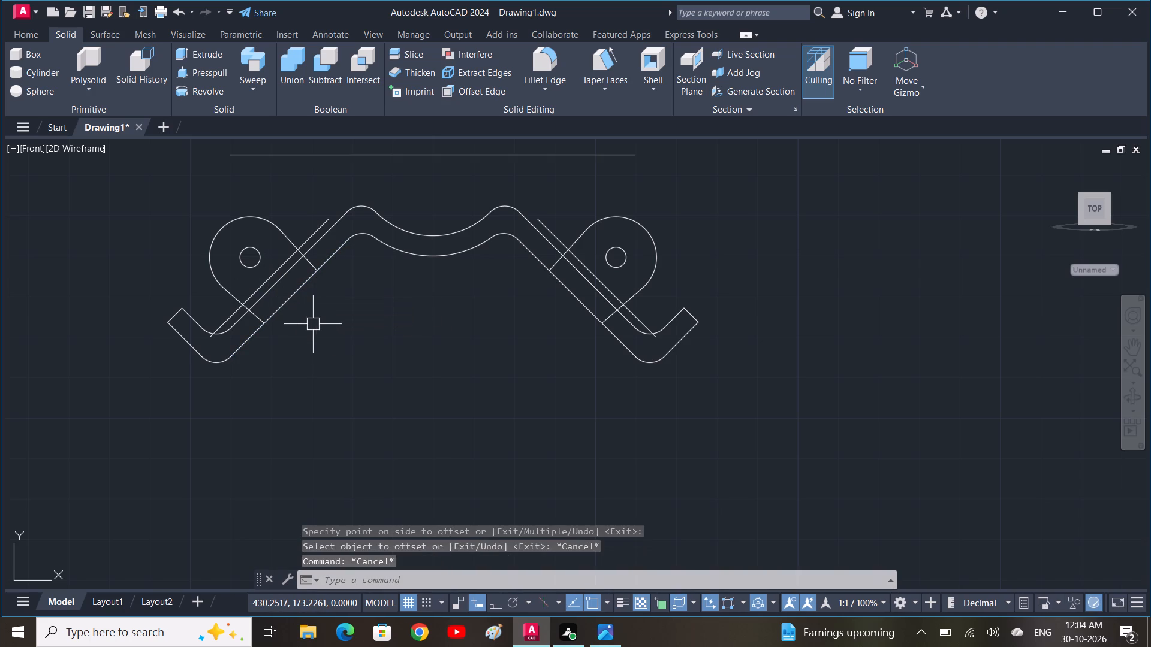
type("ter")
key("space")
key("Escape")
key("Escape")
Trim the left leg's offset line to the tab's two side lines, and remove the leg's upper-edge segment between them.
type("tr")
key("space")
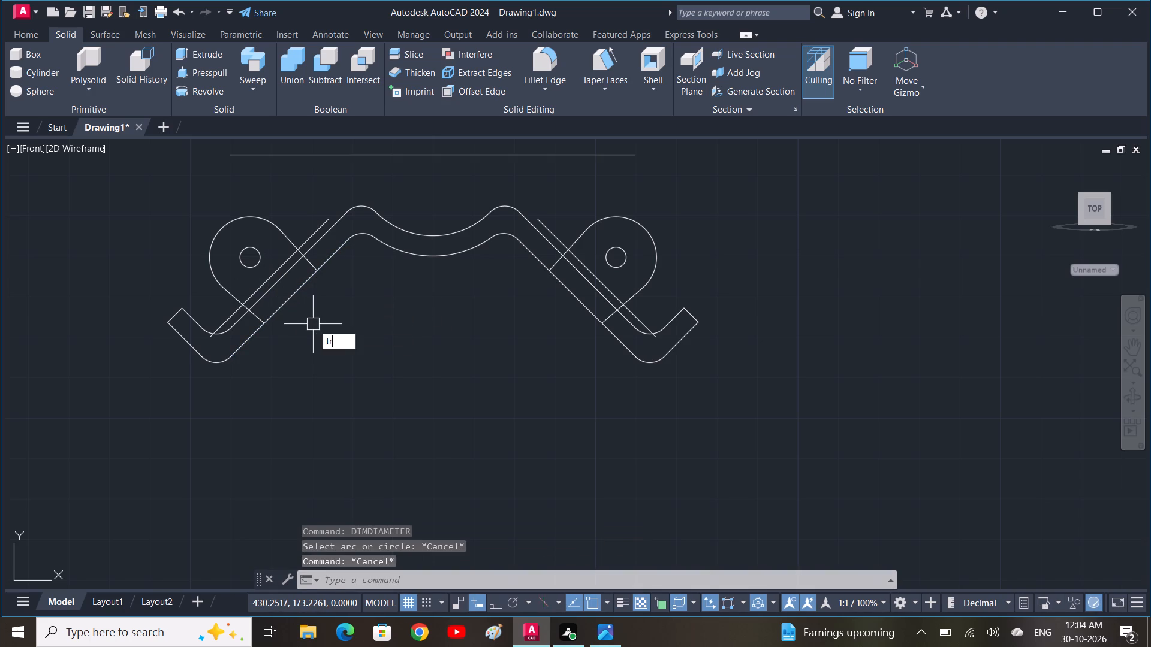
left_click(319, 228)
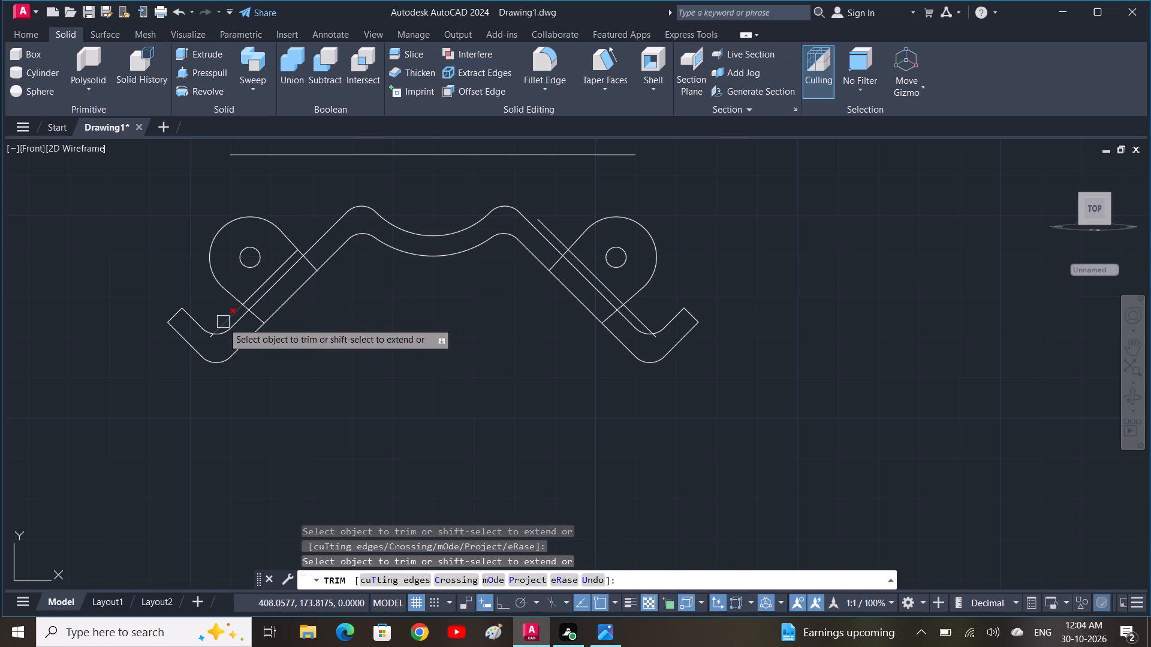
left_click(223, 322)
scroll(211, 345, "up", 2)
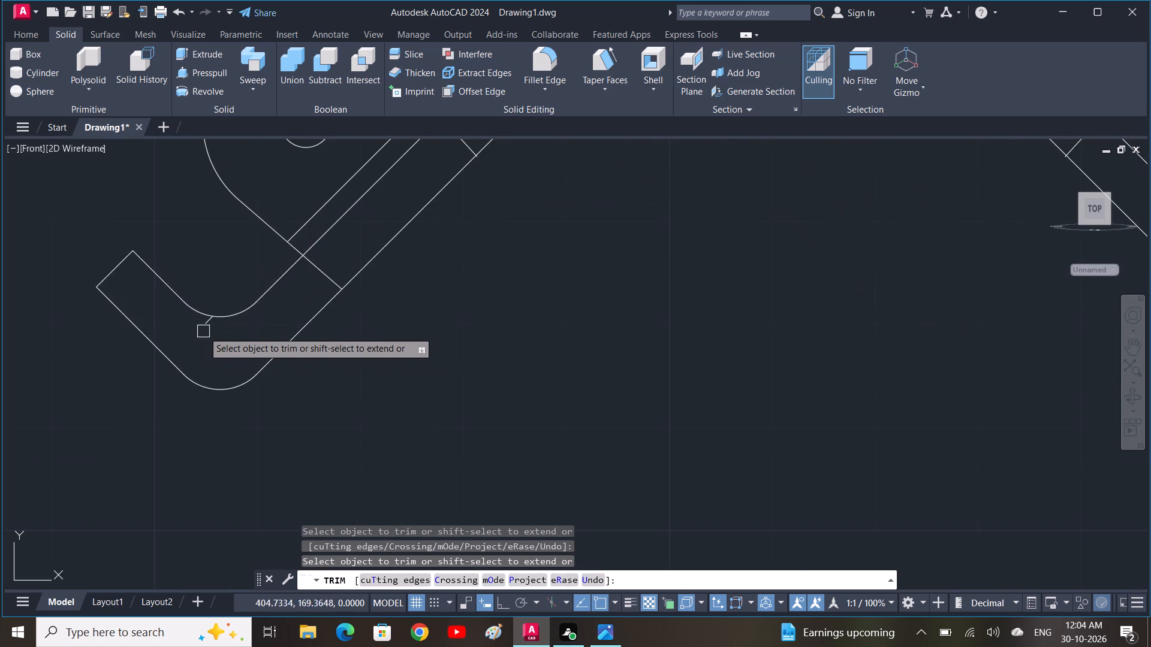
left_click(206, 325)
scroll(224, 347, "down", 2)
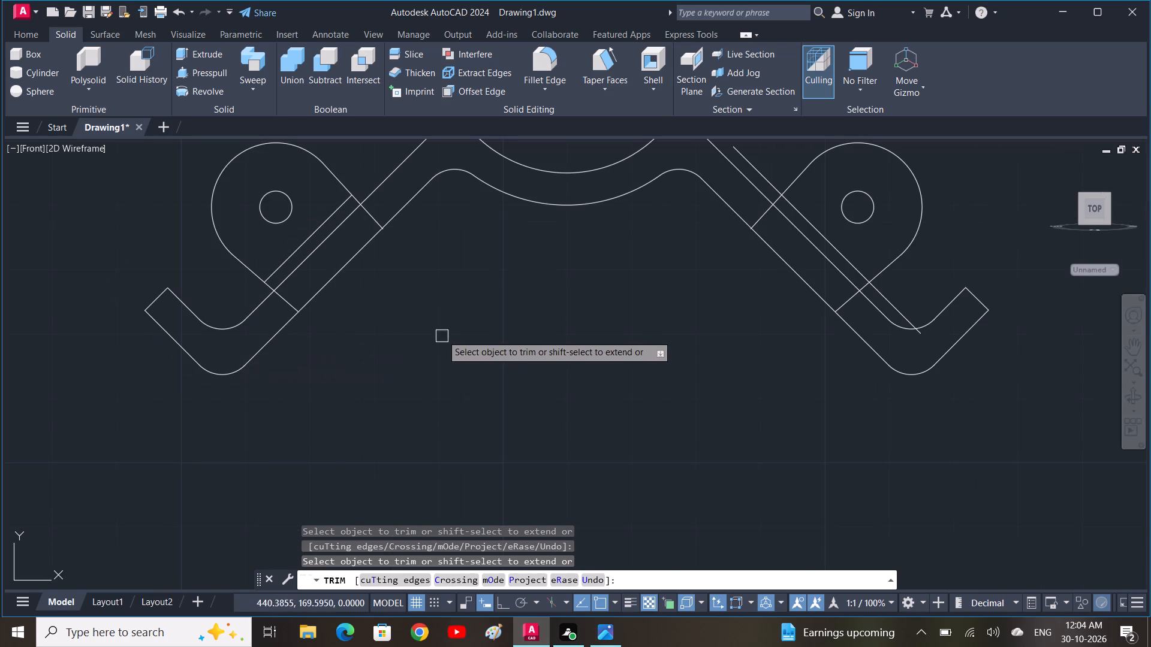
left_click(303, 262)
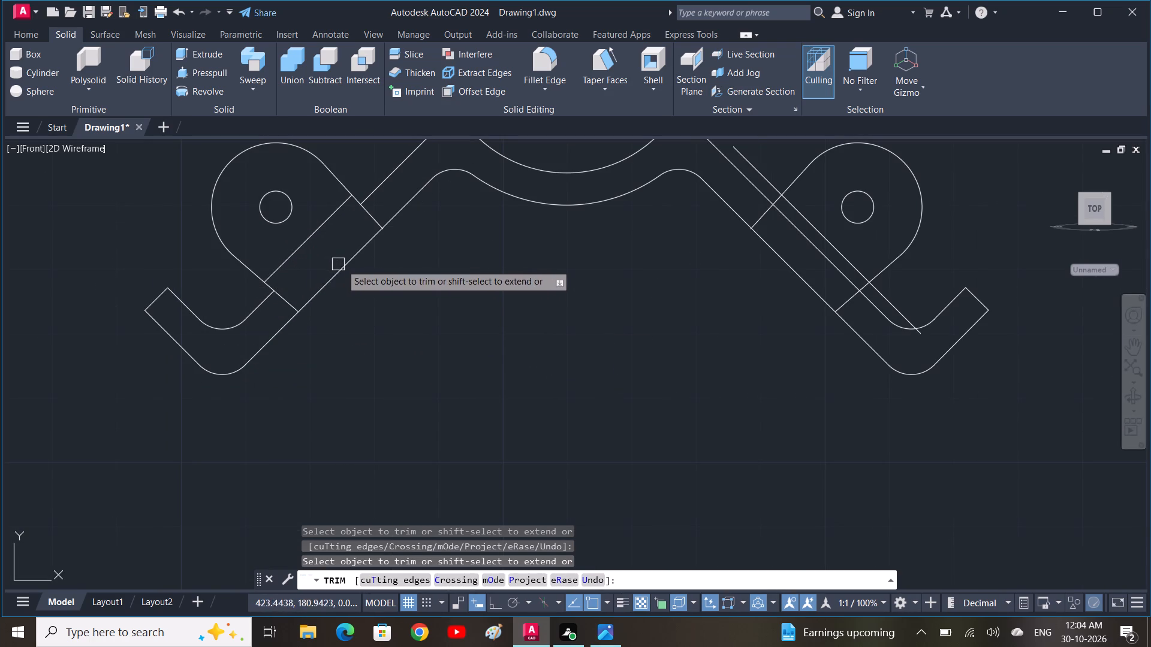
Trim the right leg's offset line to the tab's side lines, and remove the leg's upper-edge segment between them.
middle_click_drag(641, 256, 451, 314)
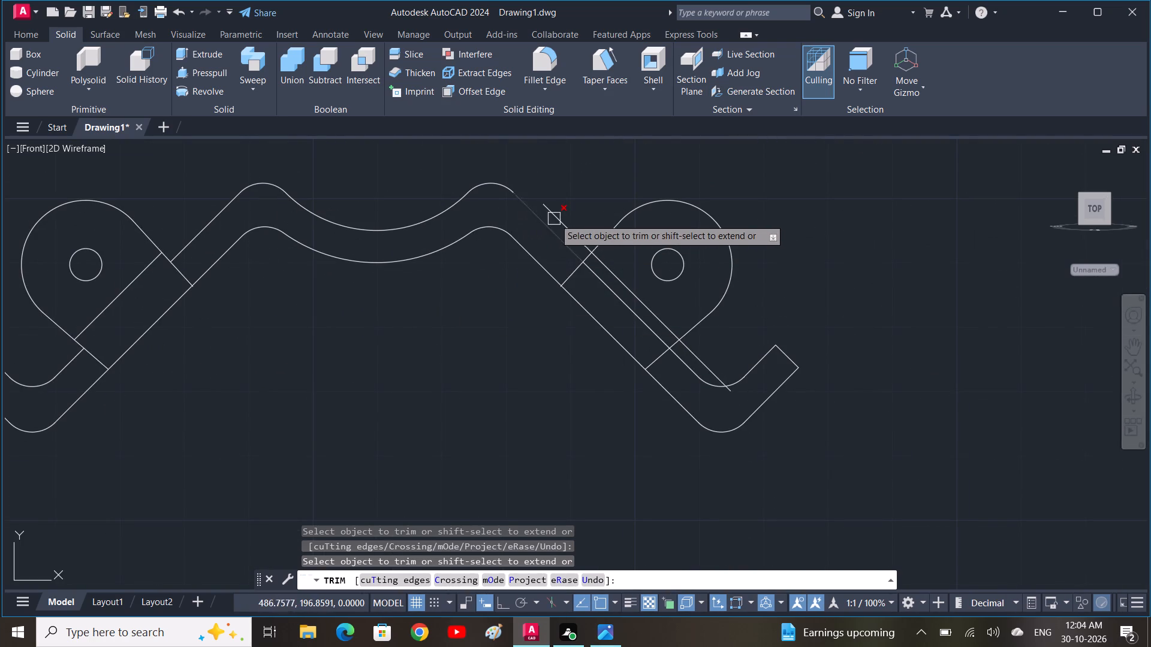
left_click(564, 219)
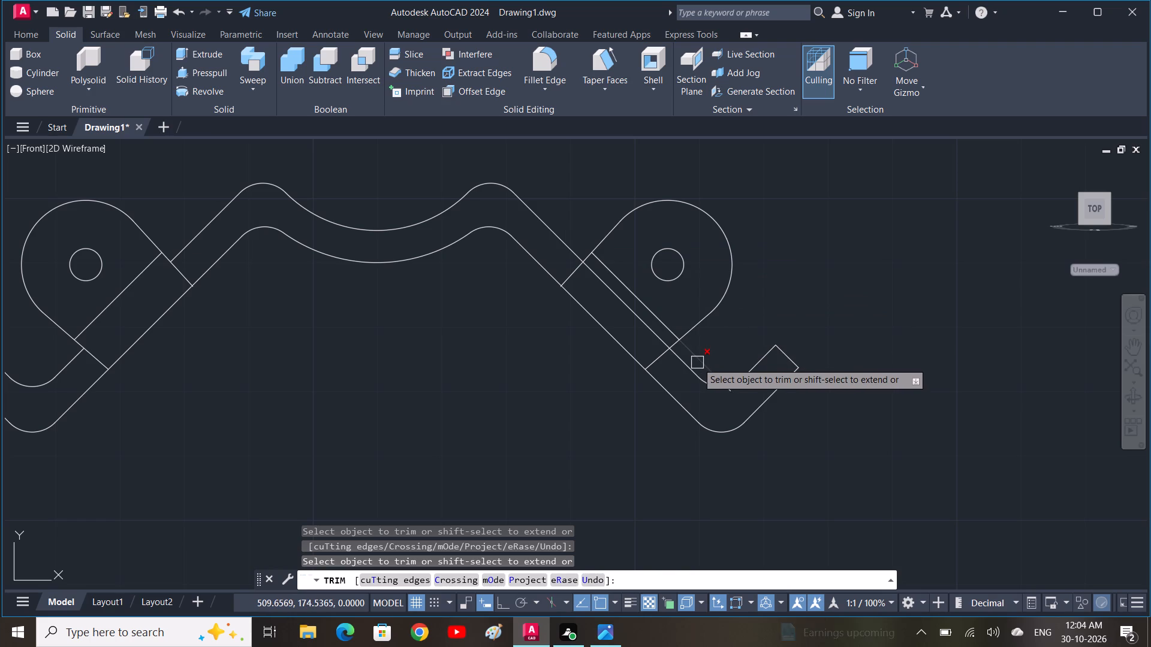
left_click(697, 362)
scroll(752, 406, "up", 2)
left_click(698, 368)
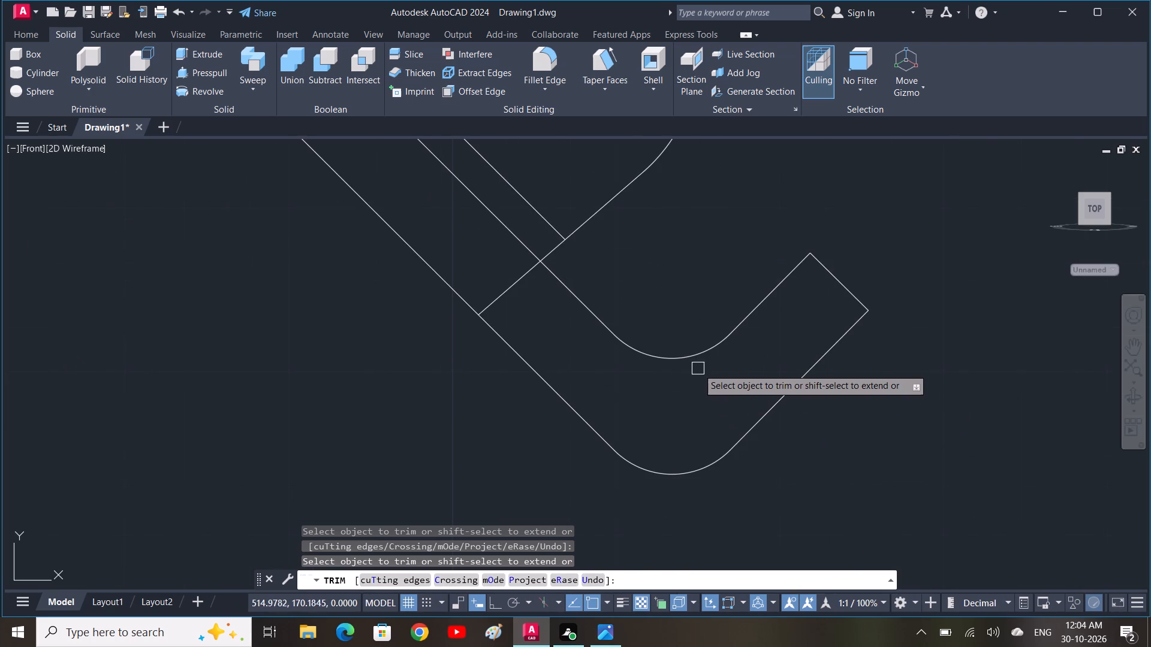
scroll(699, 392, "down", 2)
left_click(576, 286)
key("Escape")
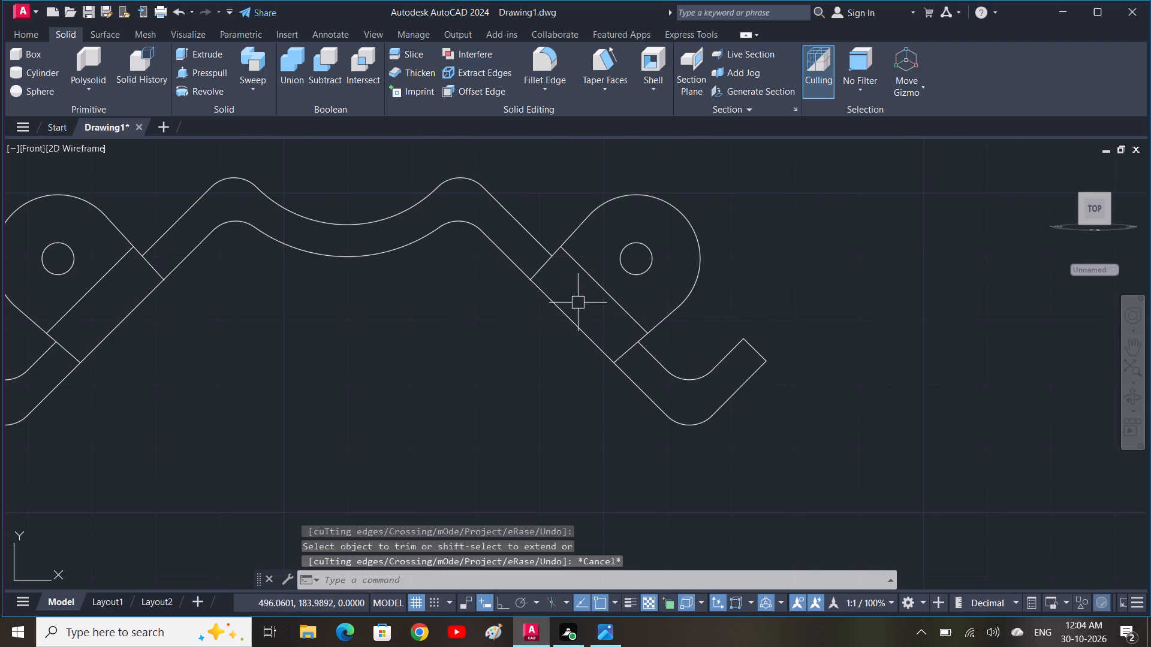
Switch to the 3 D DIA 31 reference image to check the bracket's views and dimensions.
scroll(573, 312, "down", 2)
middle_click_drag(546, 379, 537, 353)
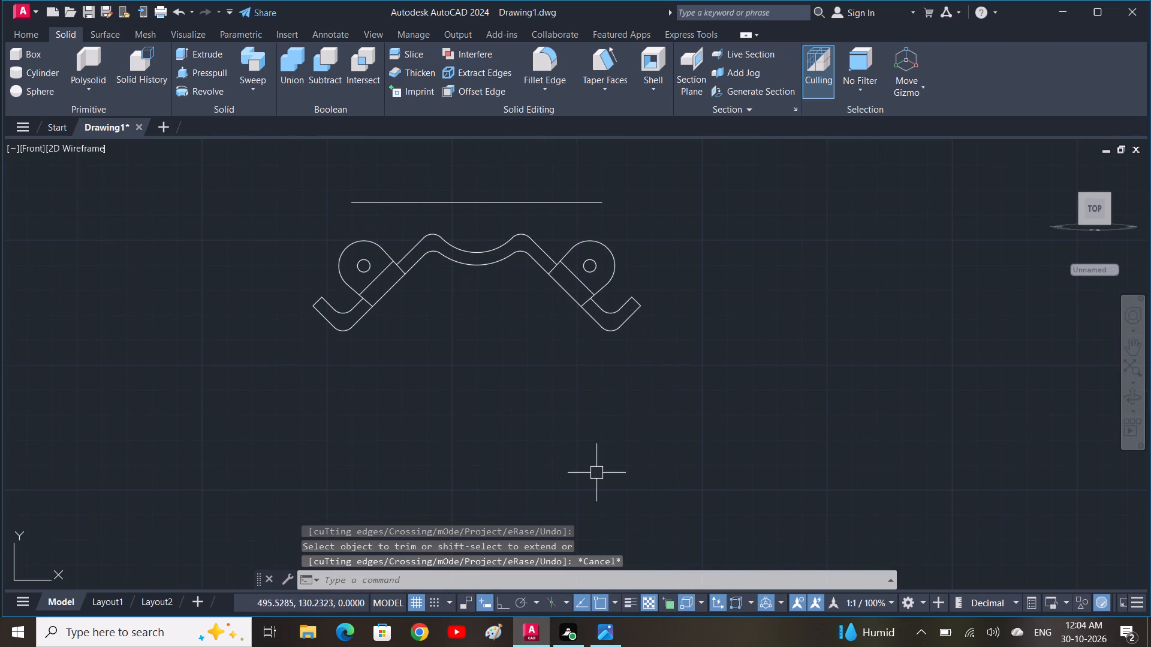
left_click(606, 624)
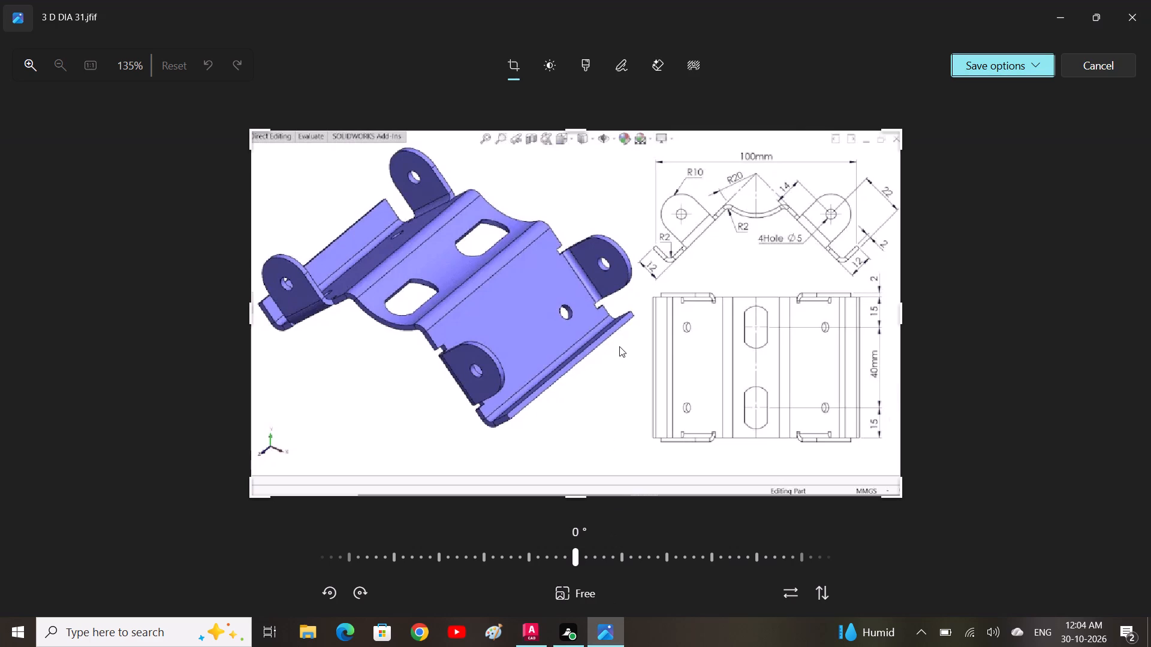
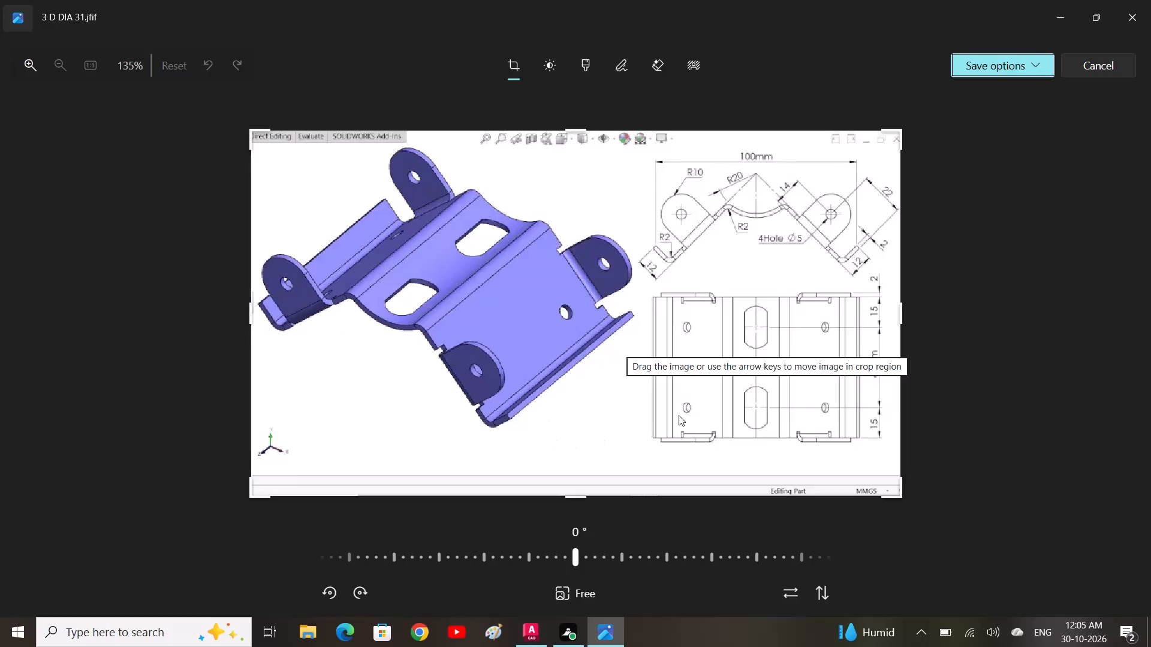
Return from the reference image to AutoCAD and erase the horizontal reference line above the bracket's front profile.
left_click(655, 413)
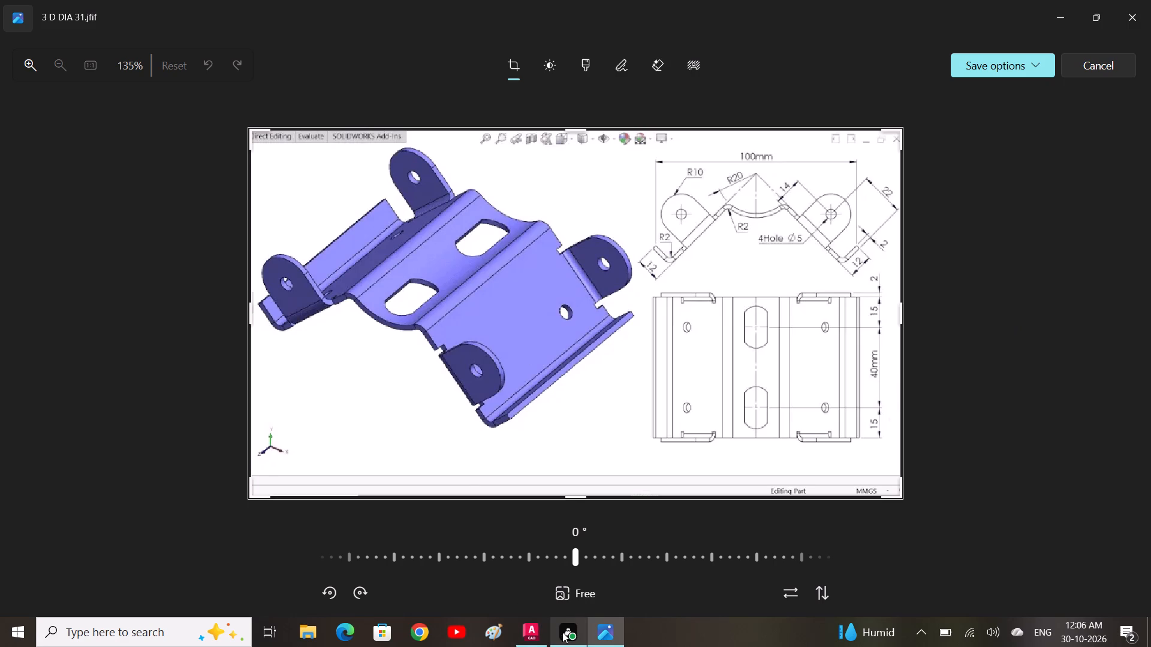
left_click(534, 636)
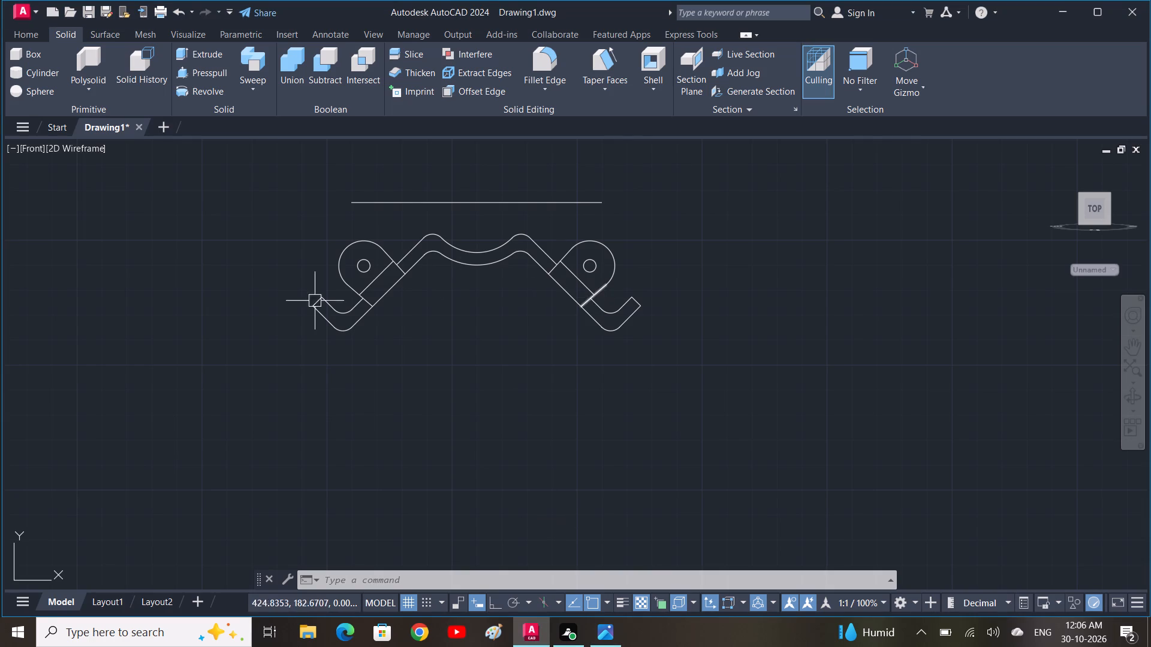
left_click(527, 198)
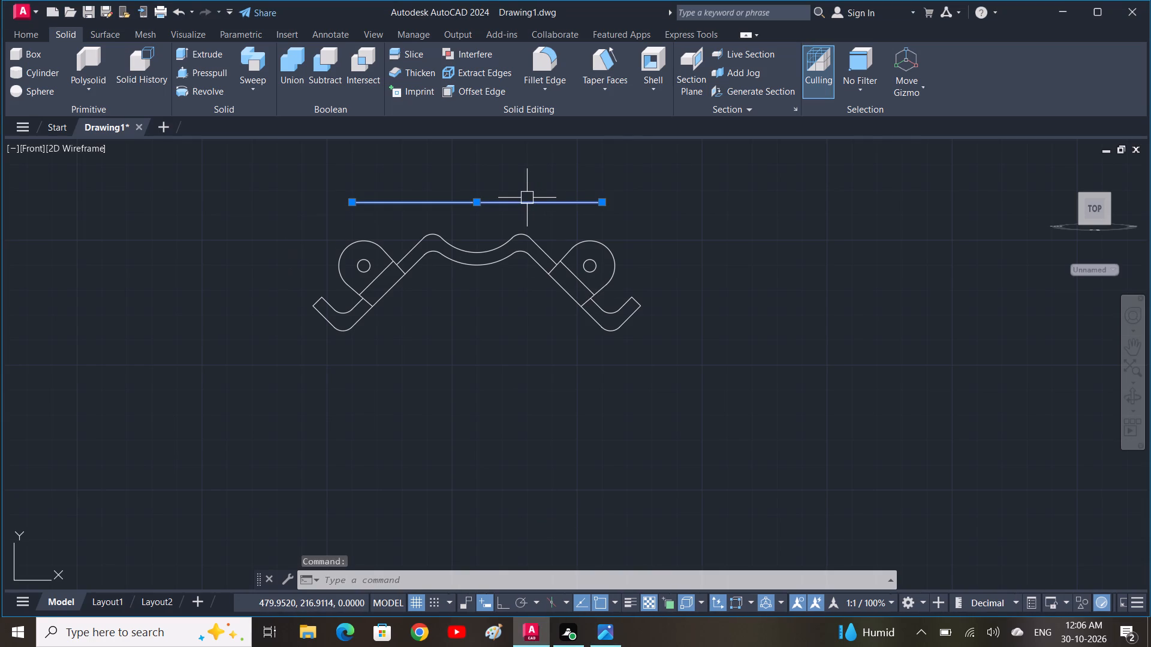
key("Delete")
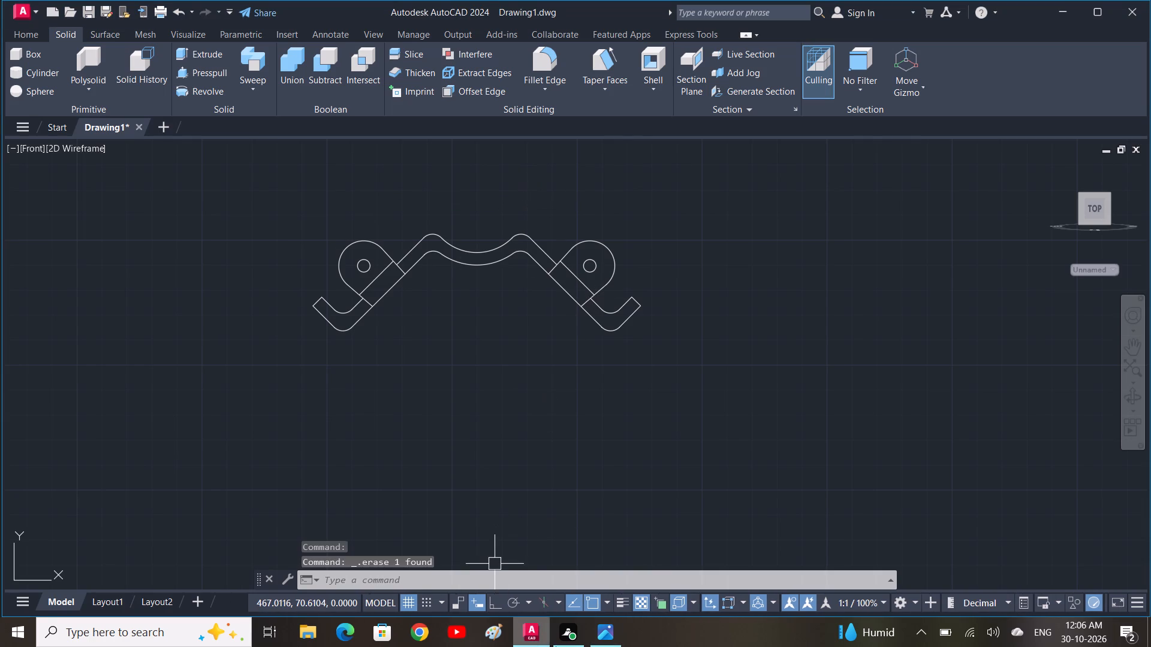
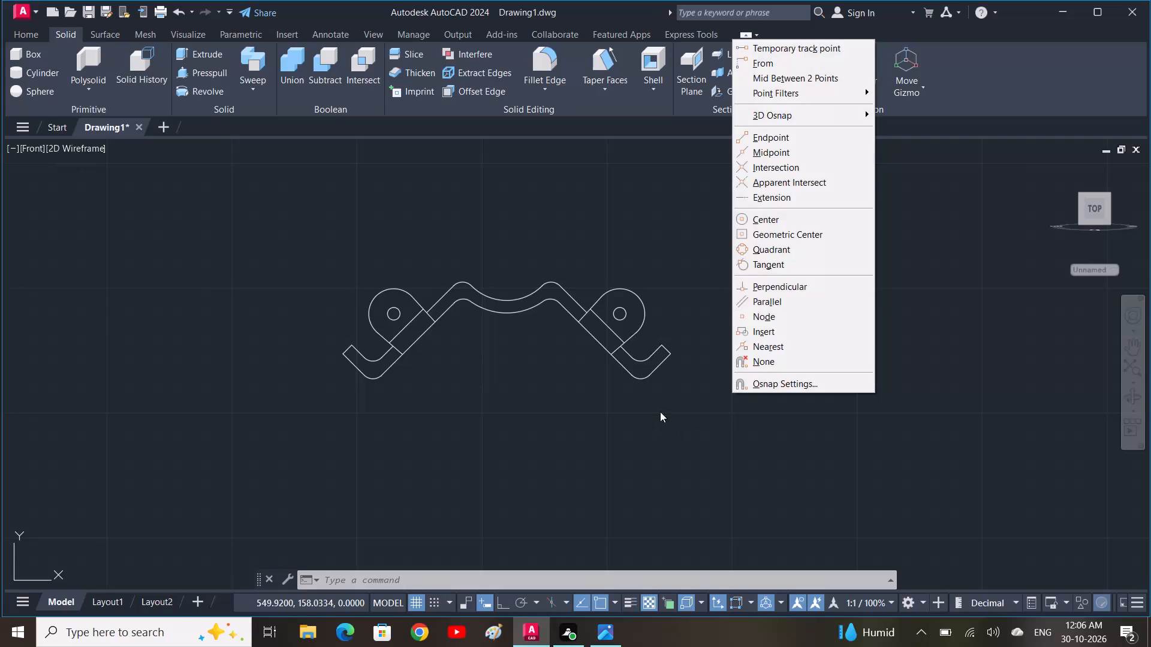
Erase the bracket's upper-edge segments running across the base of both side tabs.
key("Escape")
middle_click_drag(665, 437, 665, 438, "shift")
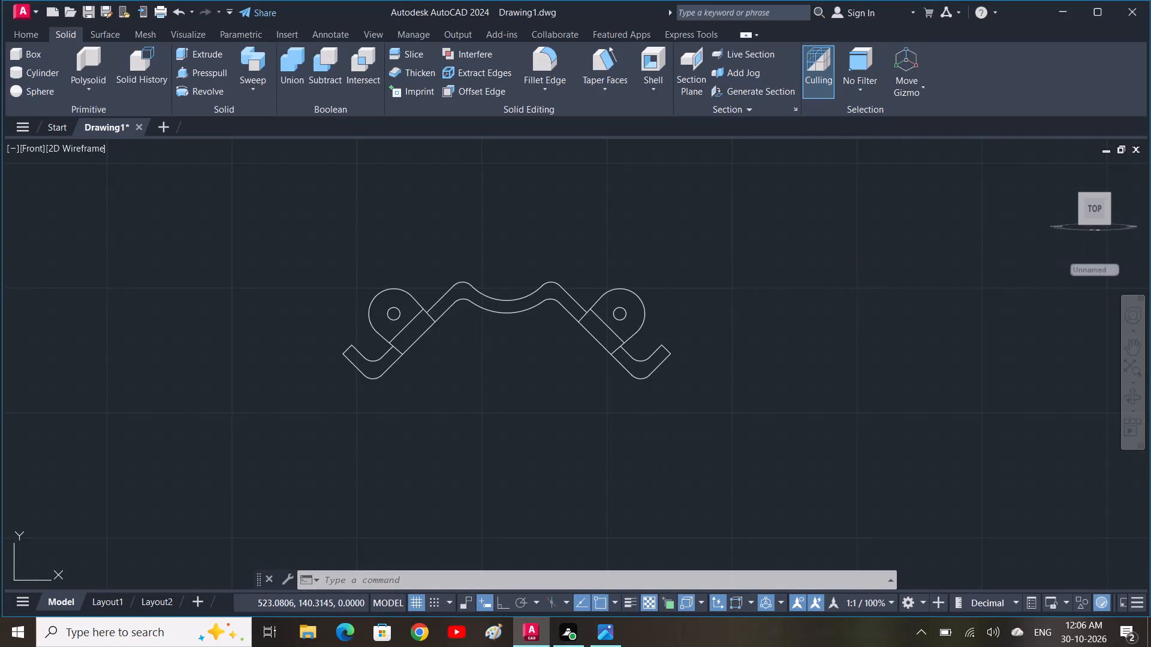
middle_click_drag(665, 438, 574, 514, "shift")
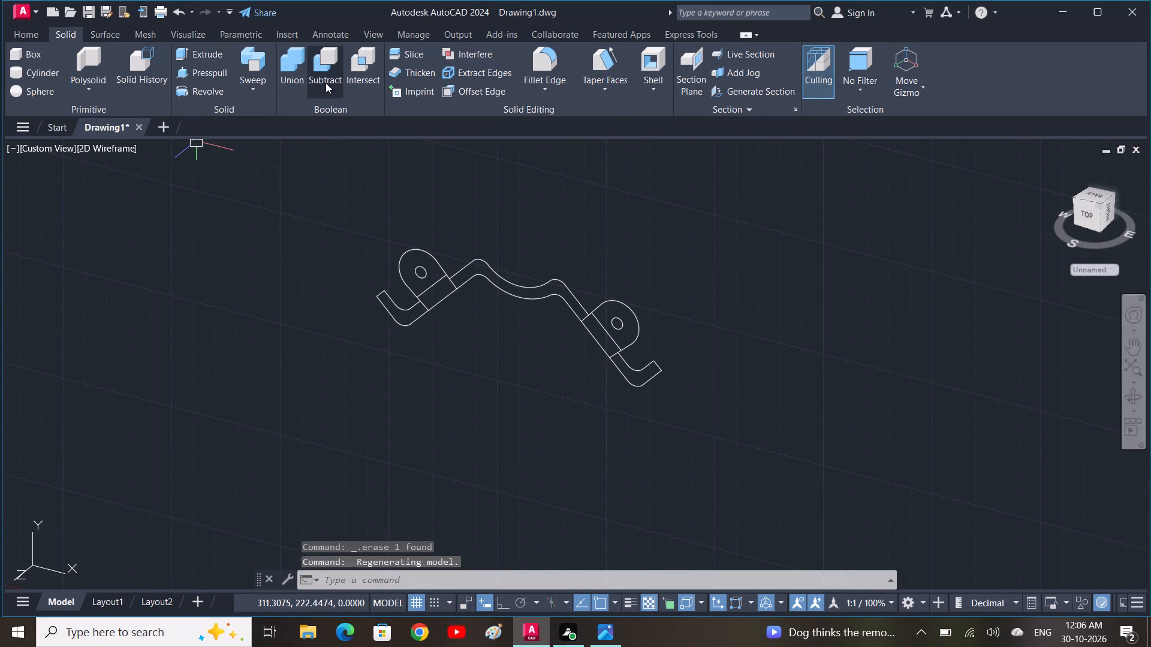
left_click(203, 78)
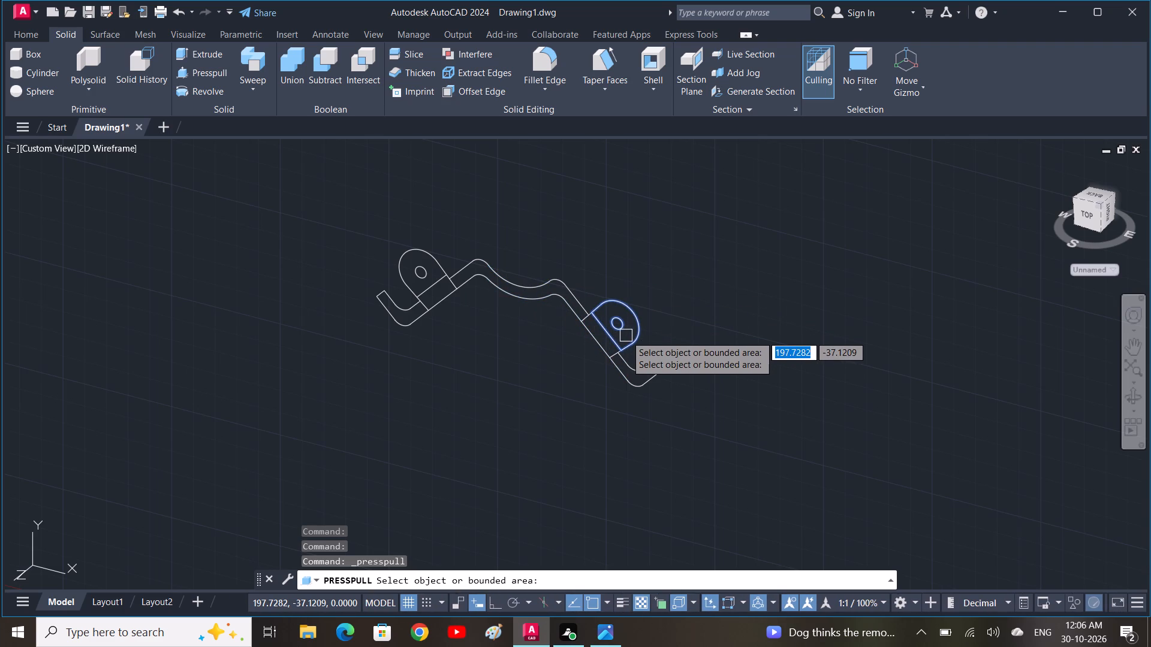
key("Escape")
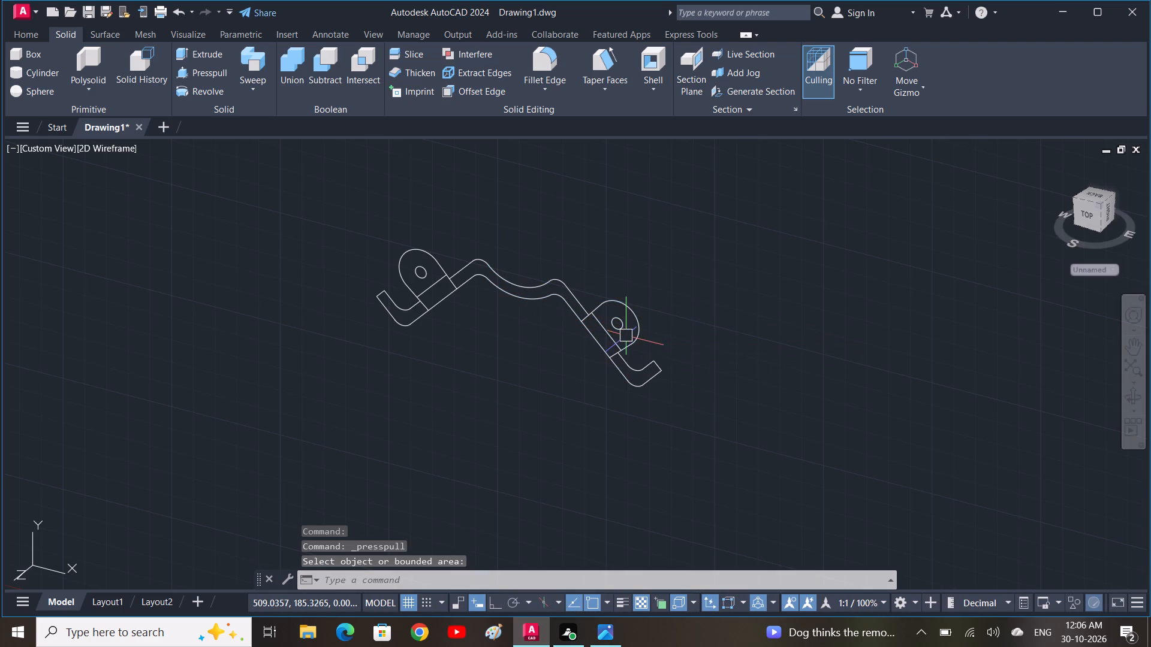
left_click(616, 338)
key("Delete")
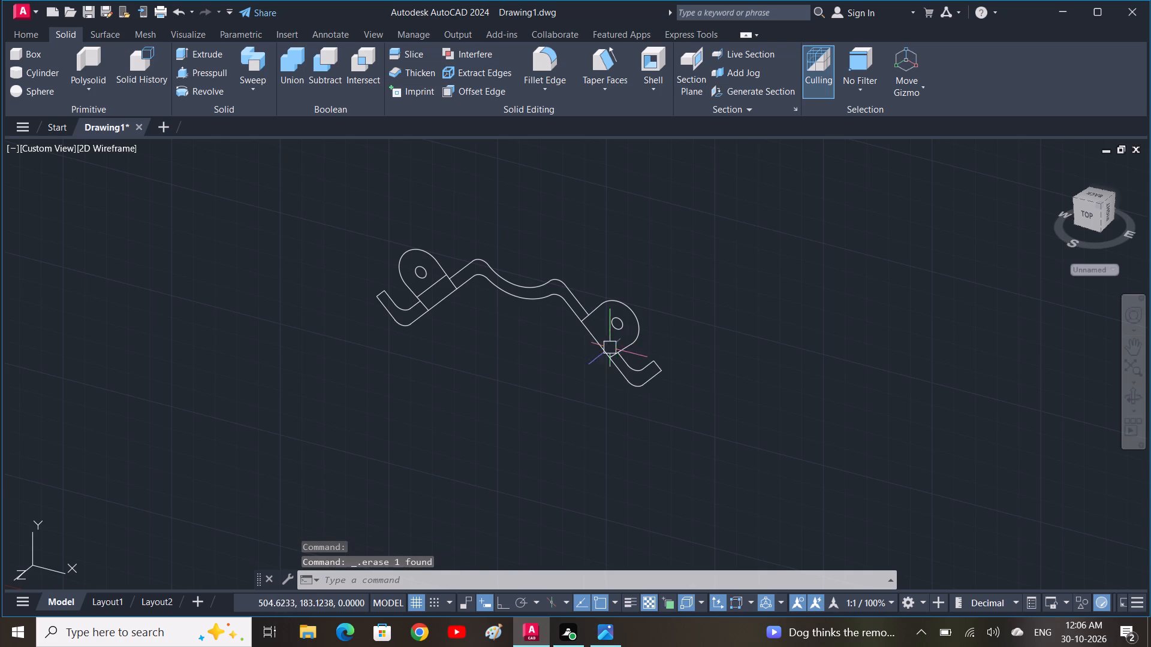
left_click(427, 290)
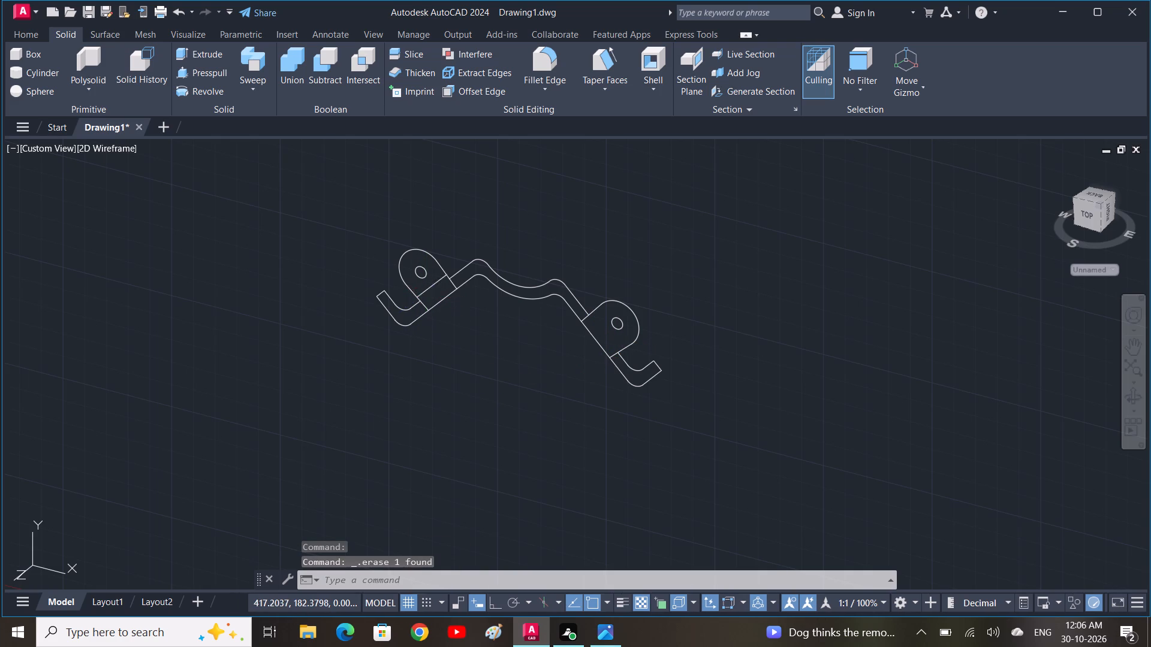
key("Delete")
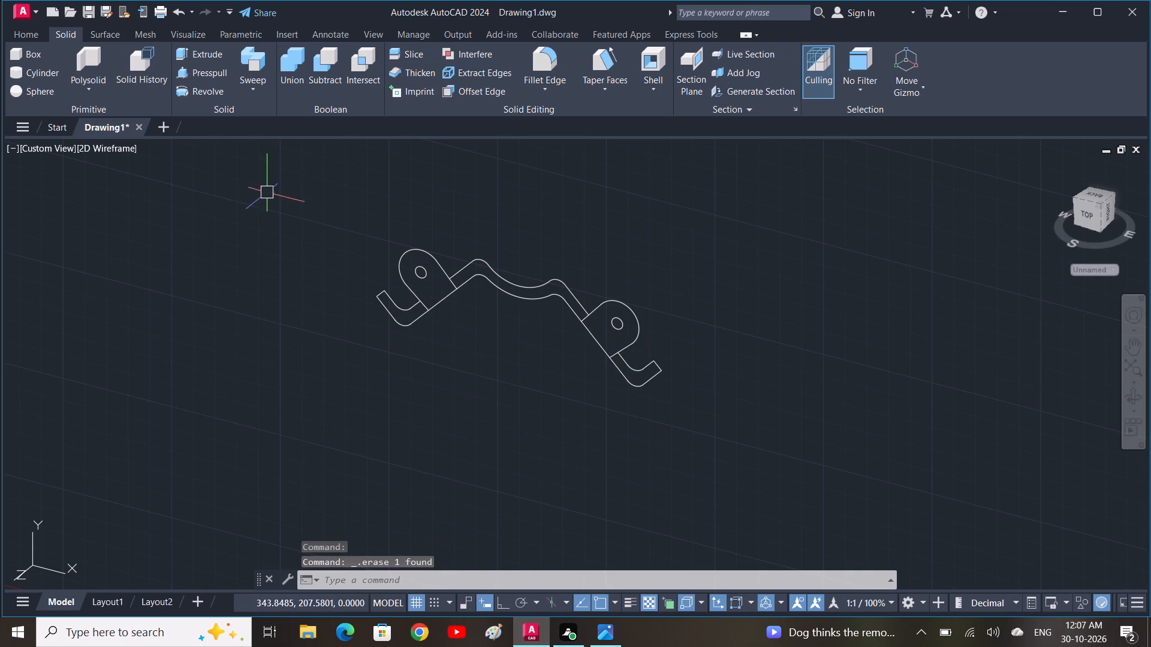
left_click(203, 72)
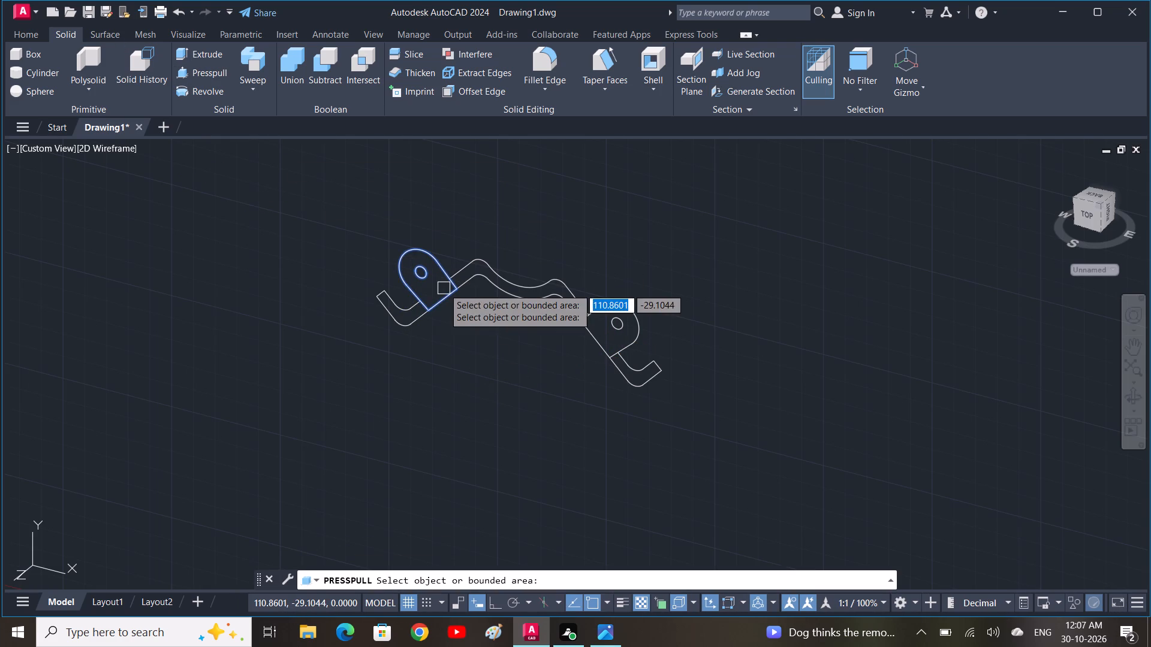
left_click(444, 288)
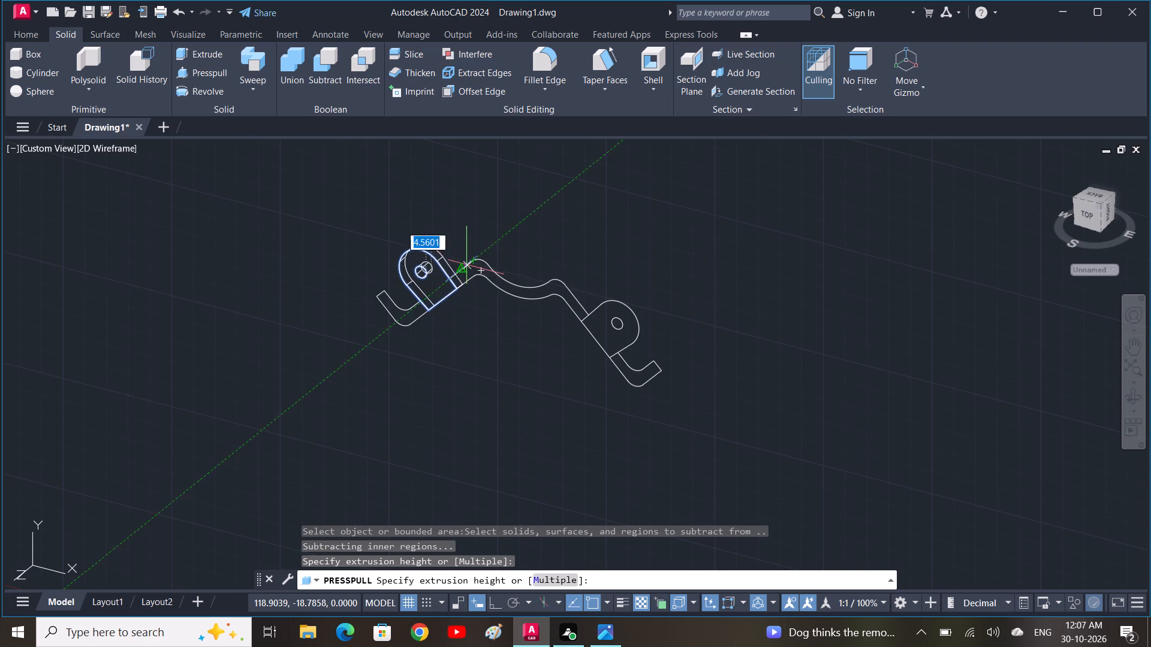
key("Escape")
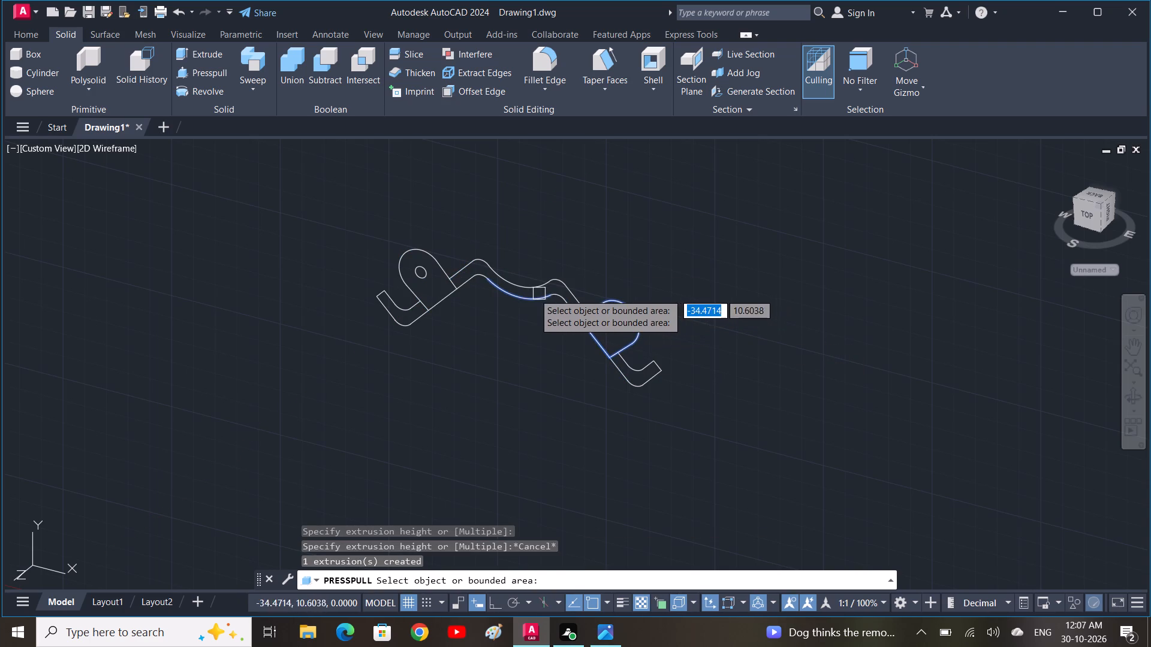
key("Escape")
Join all the lines and arcs of the bracket's front profile and side tabs into polylines.
left_click(668, 405)
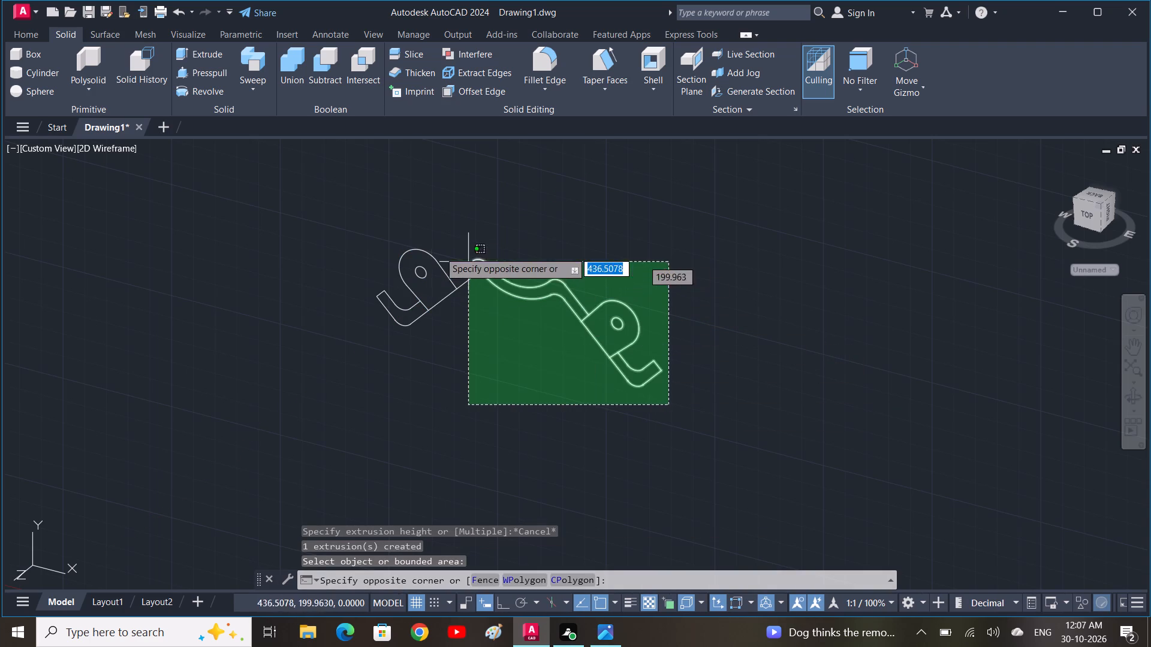
left_click(372, 229)
type("j")
key("space")
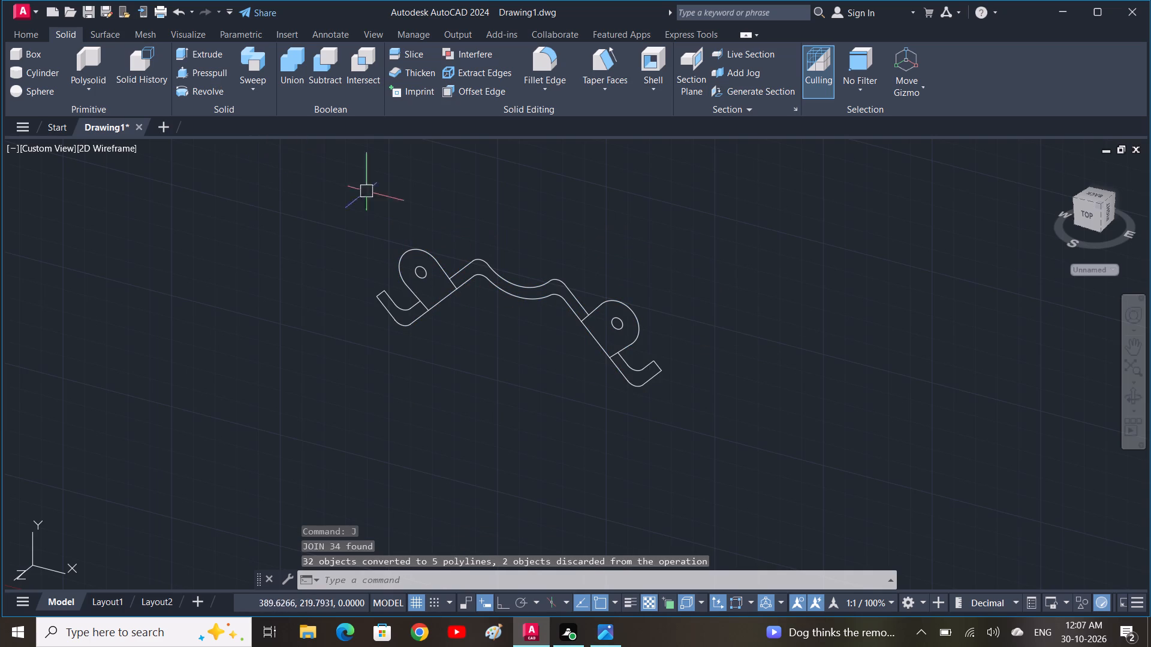
type("j")
key("space")
left_click_drag(721, 462, 717, 451)
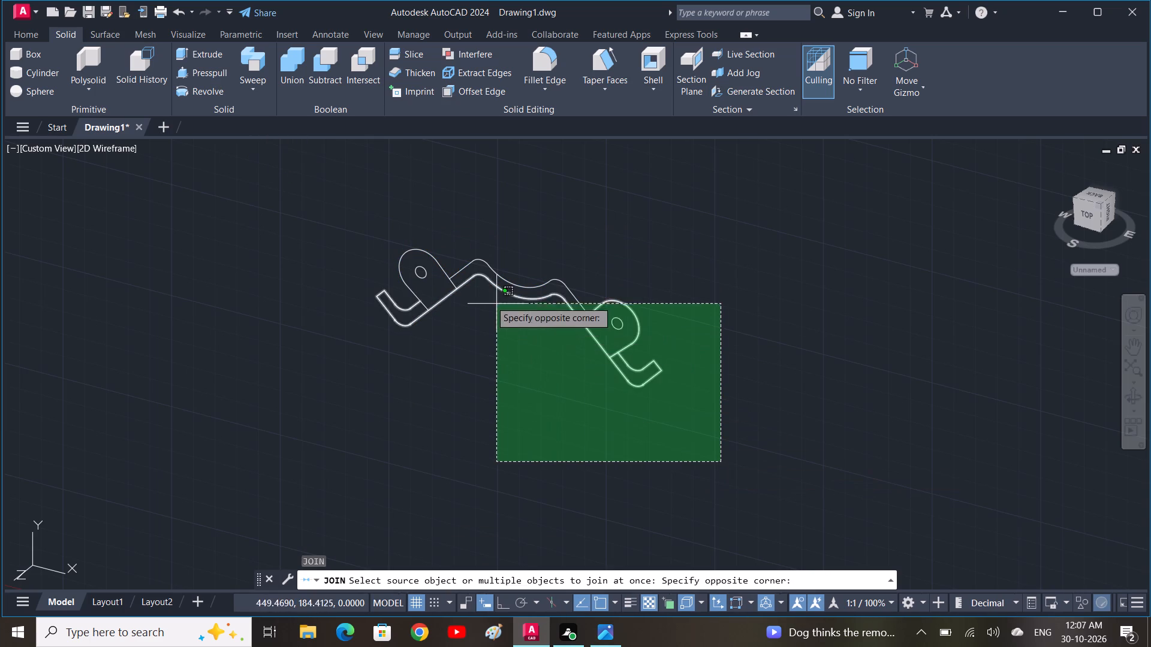
left_click(332, 226)
key("space")
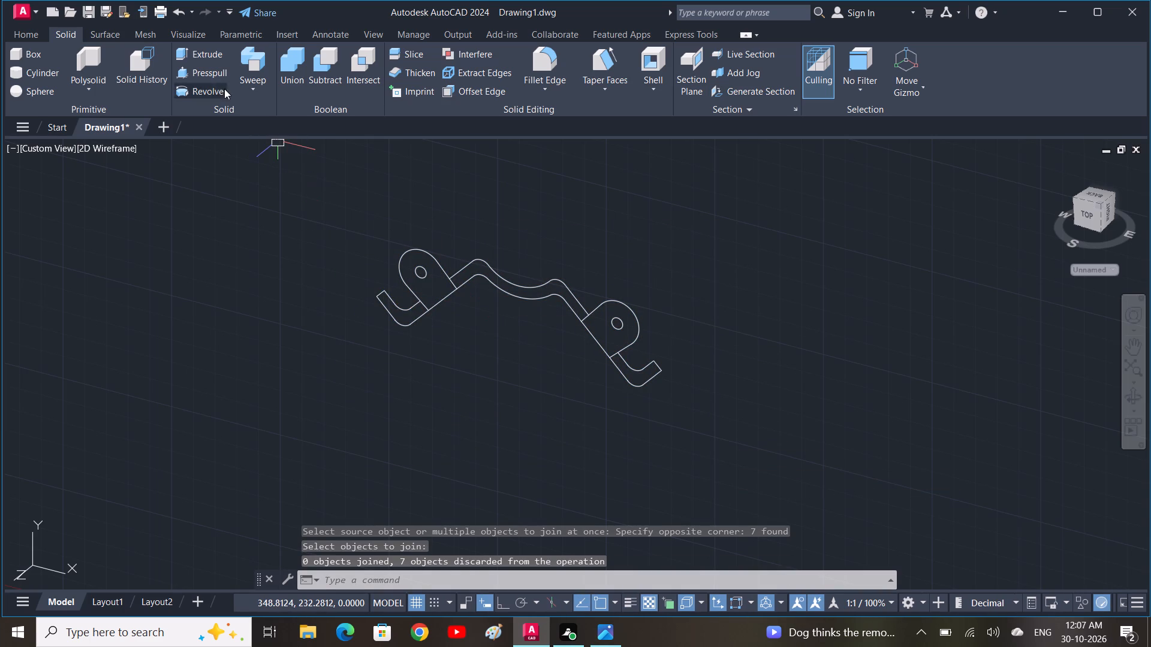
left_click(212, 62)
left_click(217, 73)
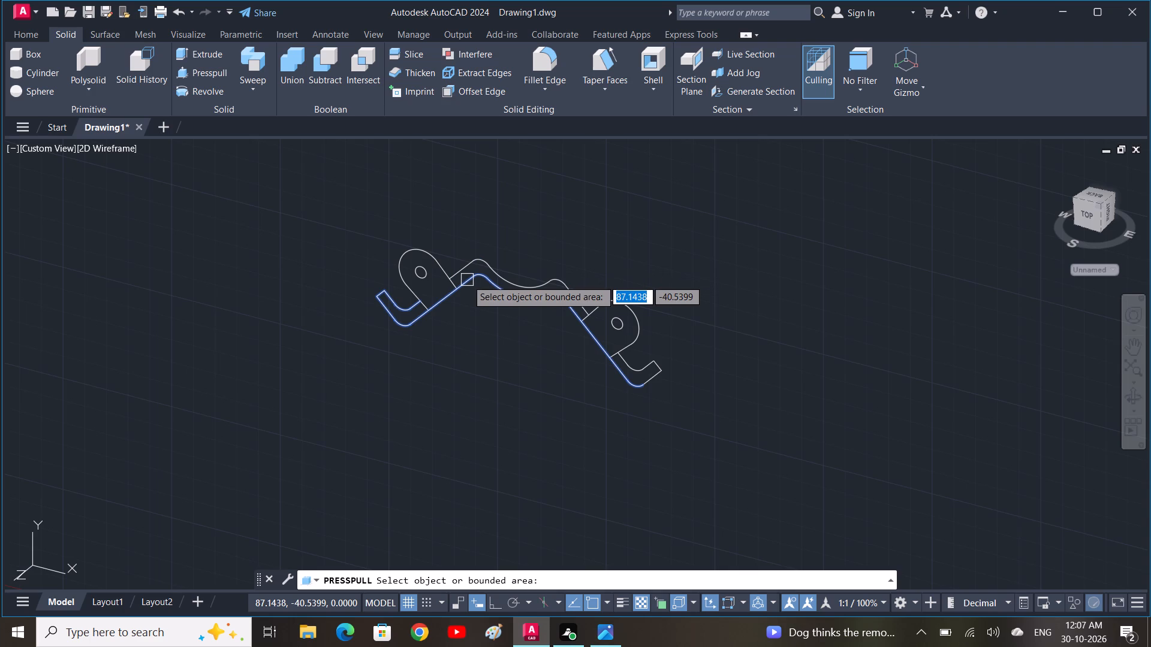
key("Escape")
Draw a line across the base of each side tab to close the gaps in the bracket's upper edge.
type("l")
key("space")
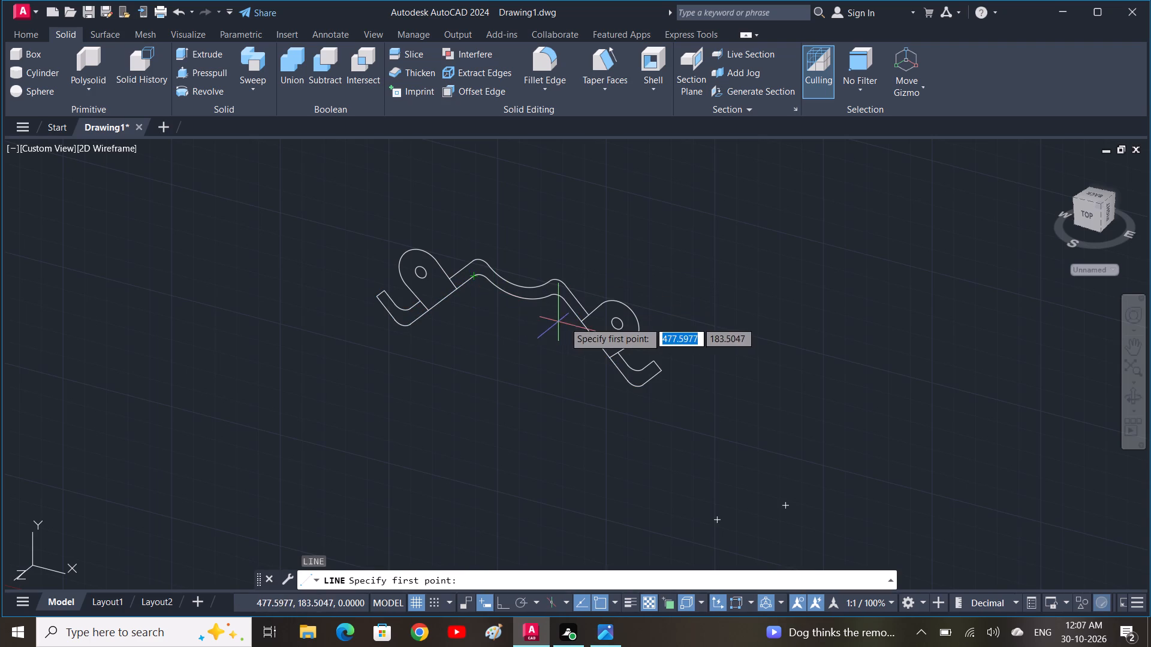
left_click(590, 318)
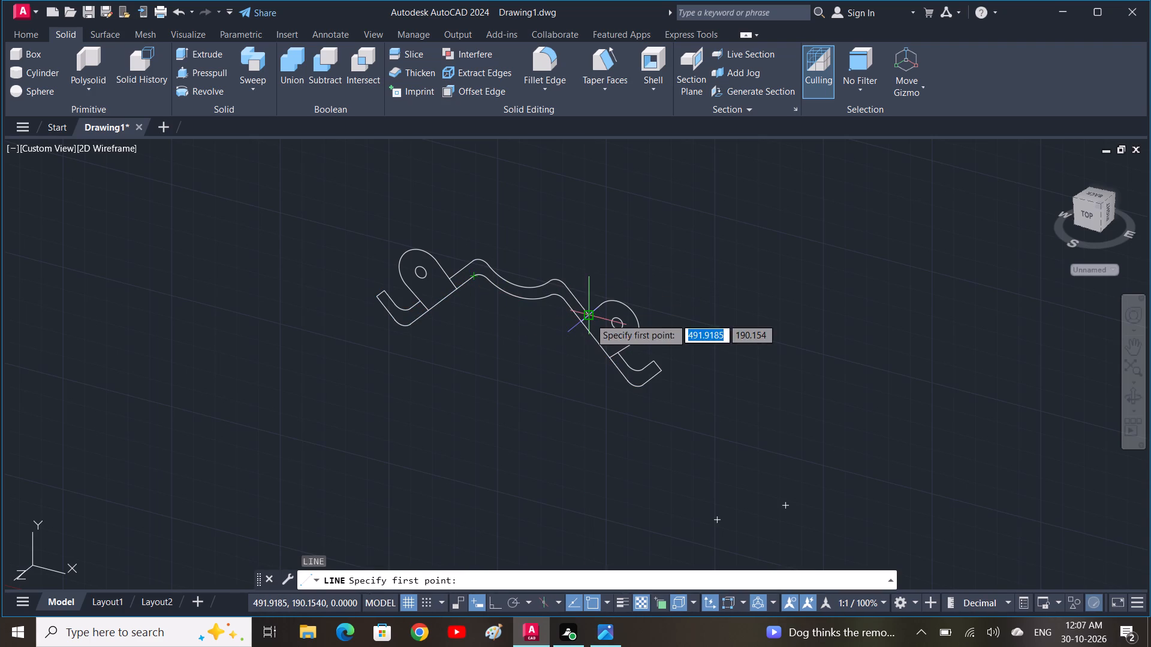
scroll(616, 348, "up", 2)
left_click(616, 357)
key("space")
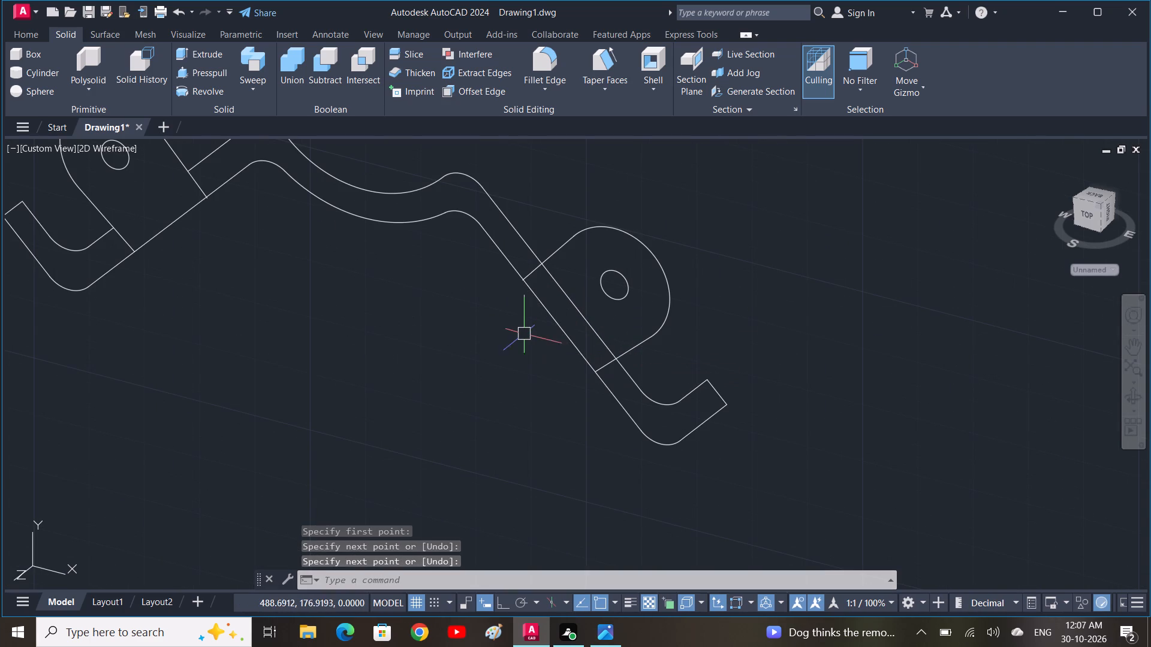
scroll(519, 328, "down", 1)
key("space")
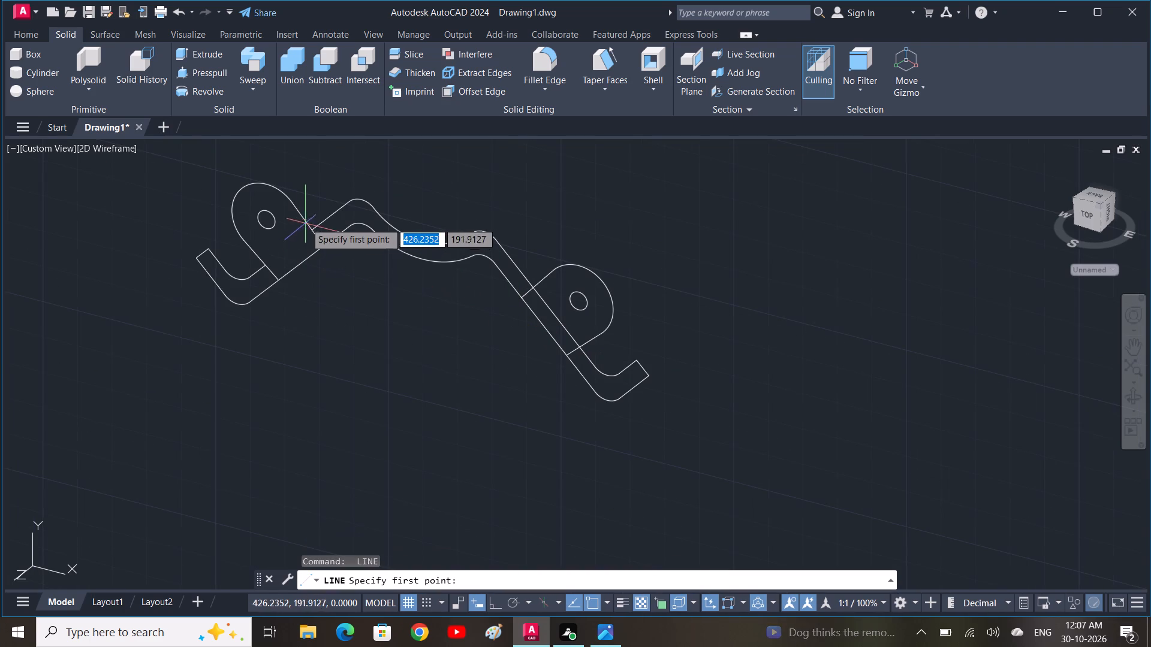
left_click(315, 231)
left_click(264, 268)
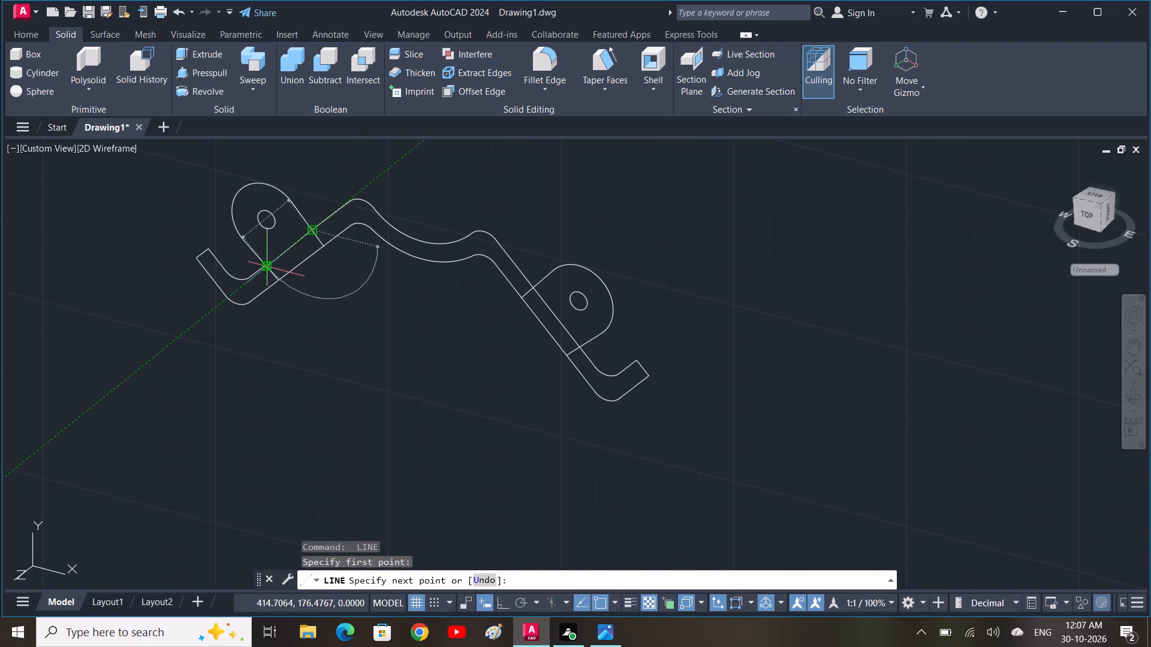
key("space")
scroll(322, 283, "down", 1)
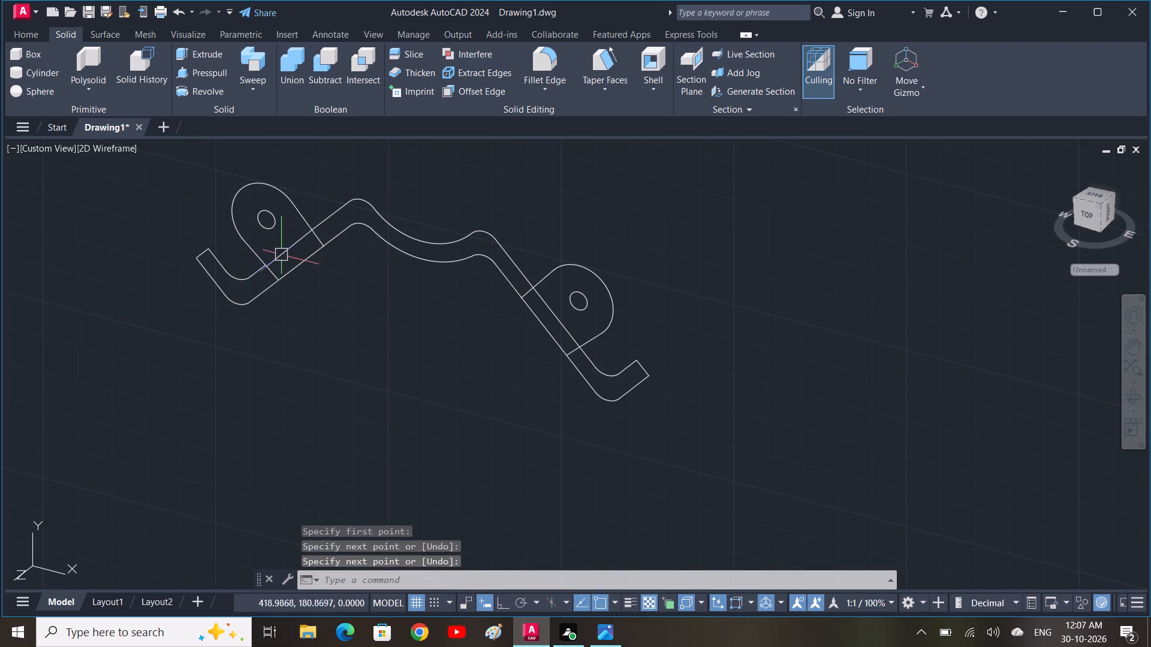
Stretch the lower end of the new line at the left tab onto the endpoint of the adjoining bracket edge.
left_click(283, 252)
scroll(273, 260, "up", 5)
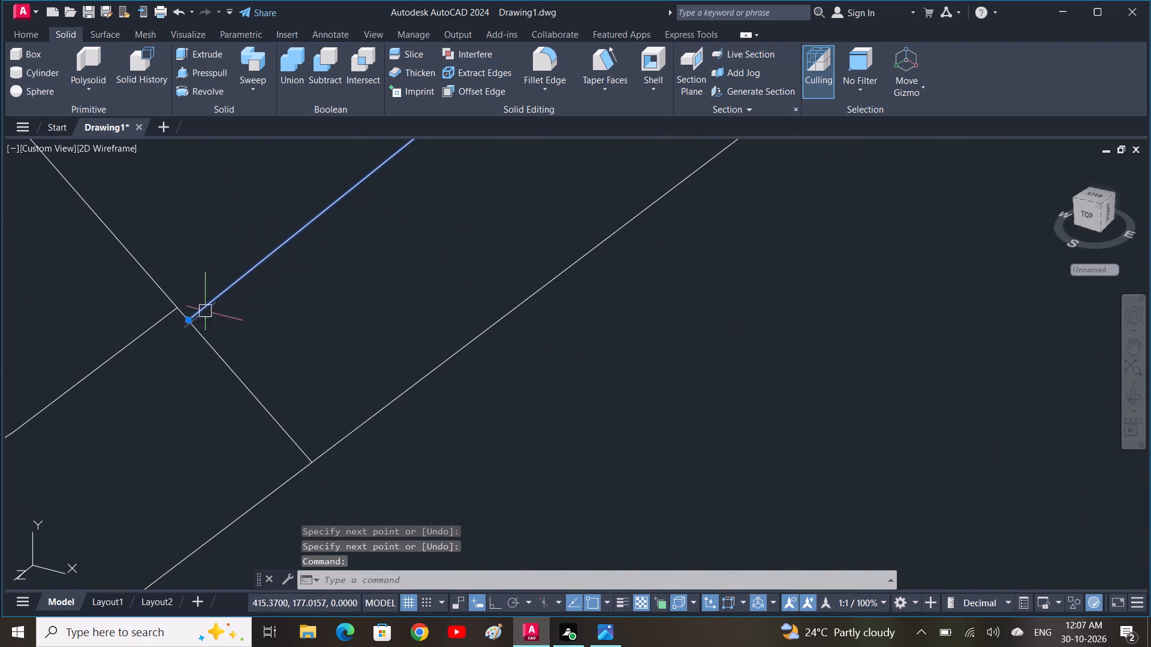
left_click(185, 323)
left_click(175, 310)
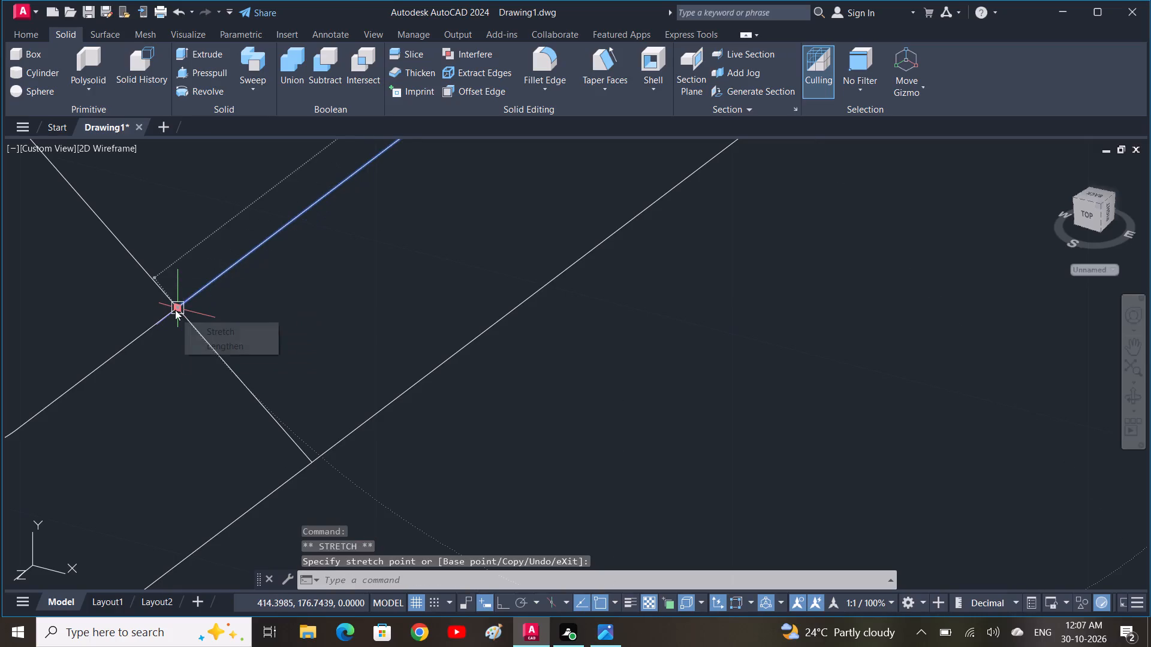
key("space")
scroll(212, 322, "down", 3)
key("Escape")
scroll(271, 311, "down", 4)
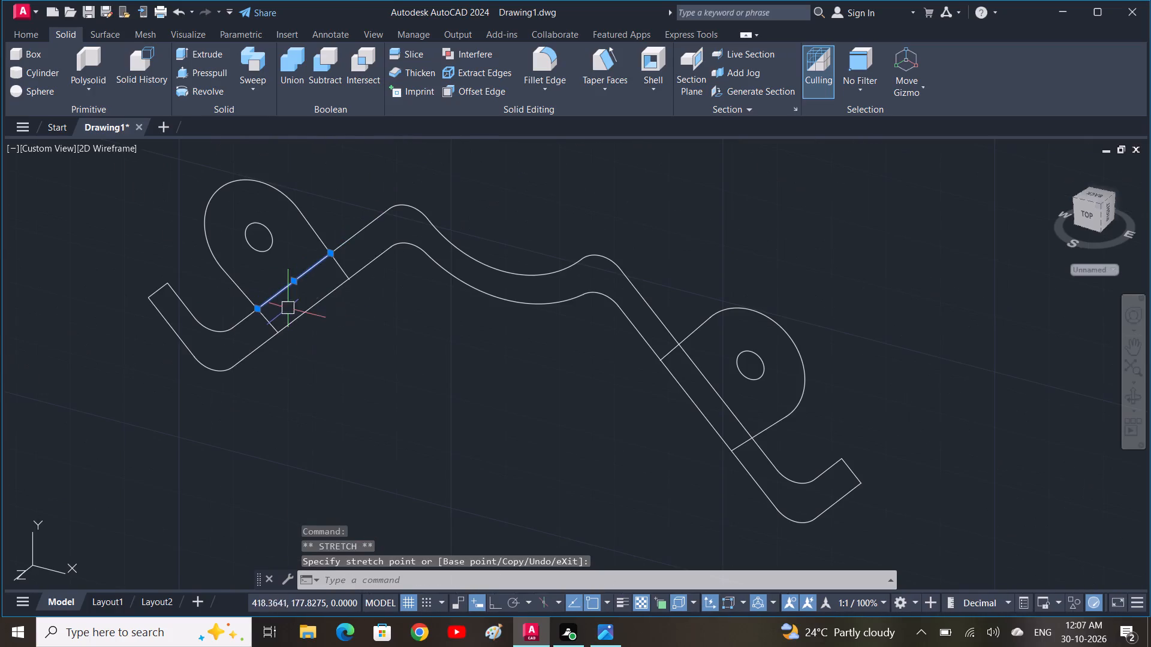
key("Escape")
Join the whole front profile, including the two new lines, so the bracket outline forms a closed polyline.
scroll(741, 424, "down", 1)
left_click_drag(879, 524, 872, 521)
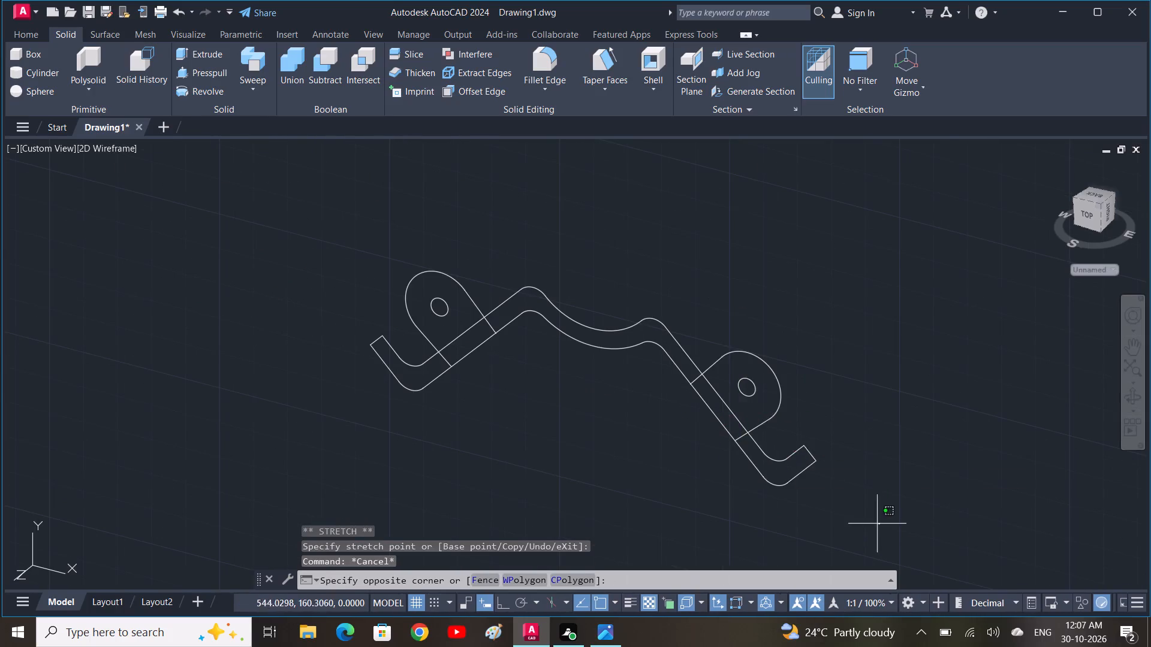
left_click(266, 202)
type("j")
key("space")
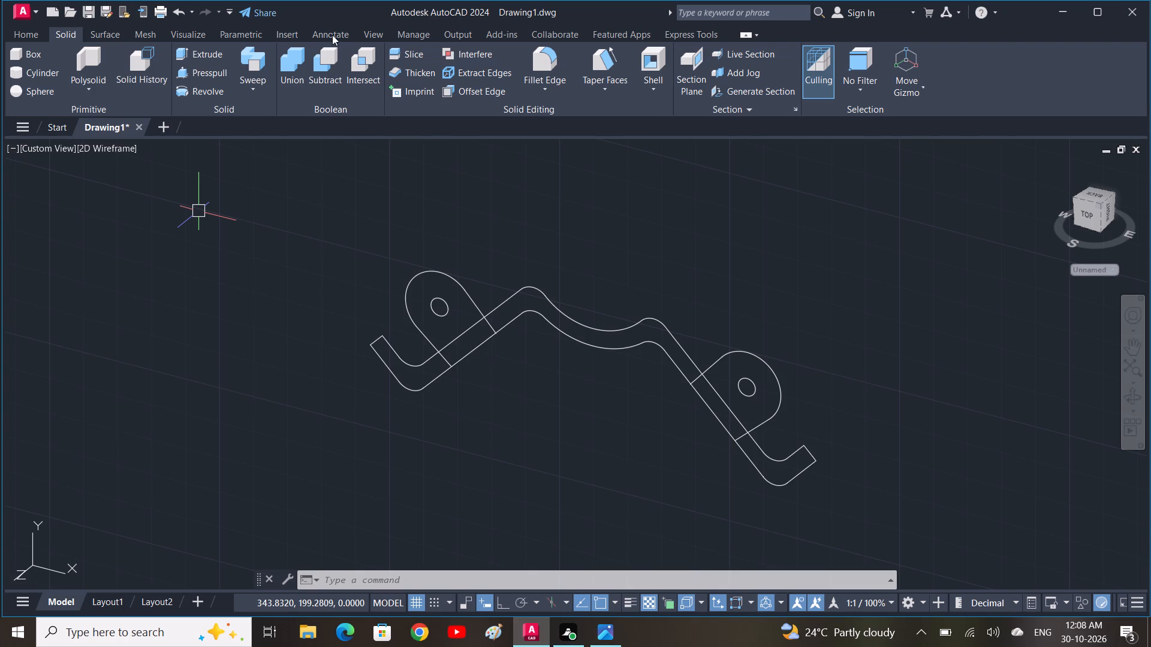
Switch the viewport's visual style from 2D Wireframe to Shades of Gray.
left_click(188, 74)
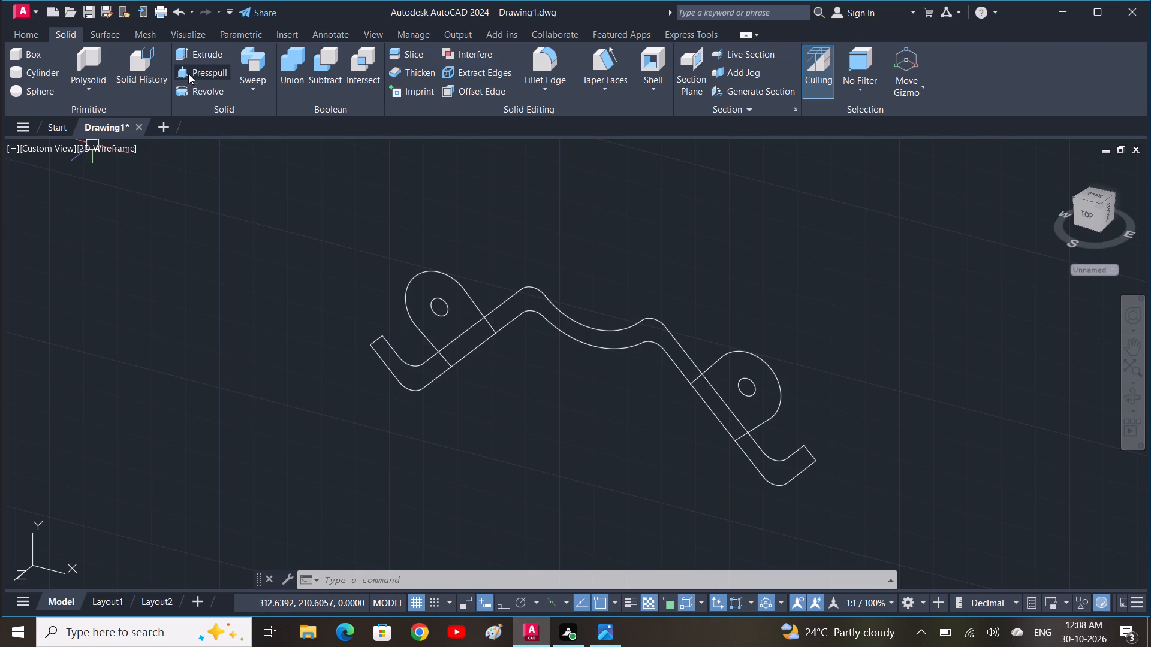
left_click(583, 338)
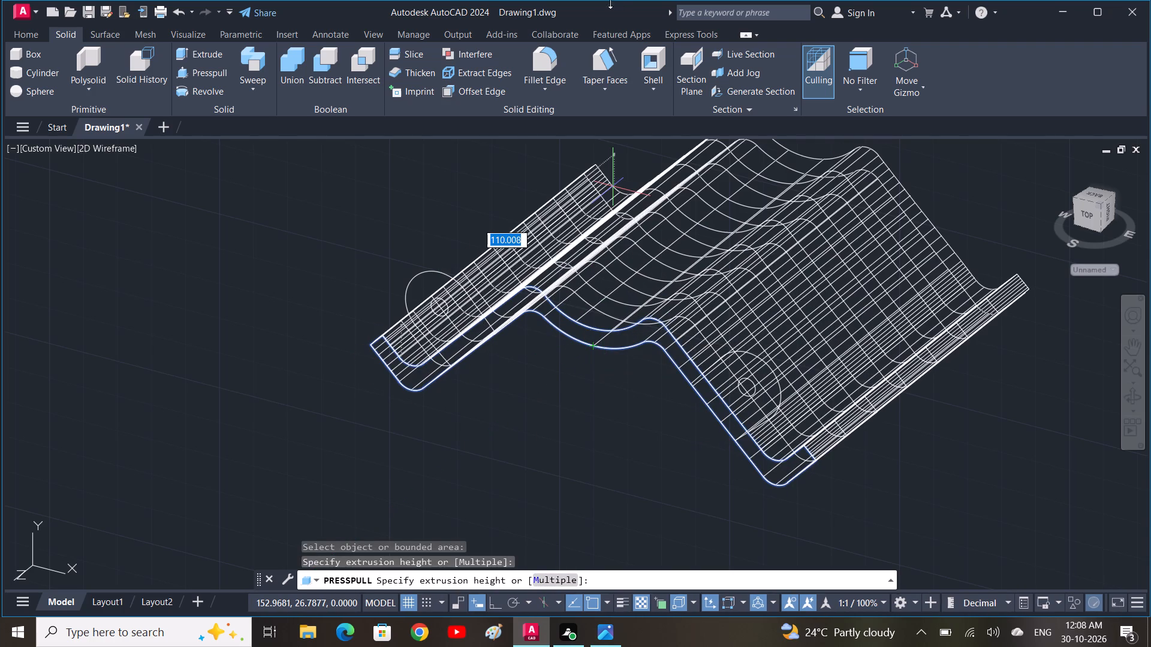
left_click(33, 28)
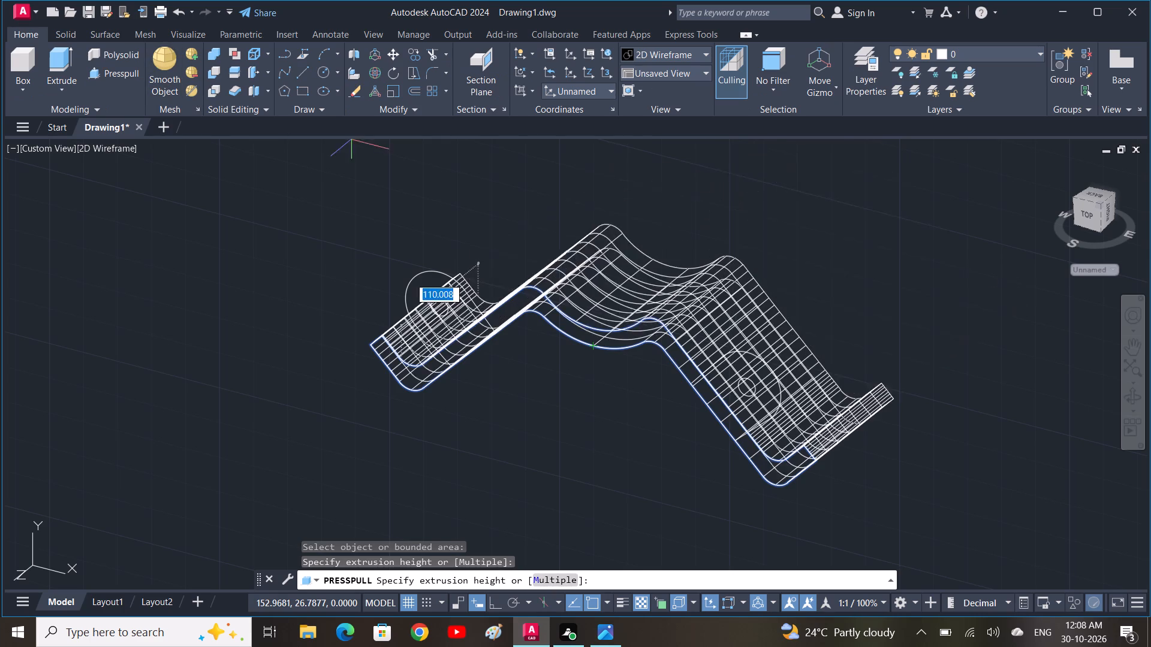
left_click(676, 51)
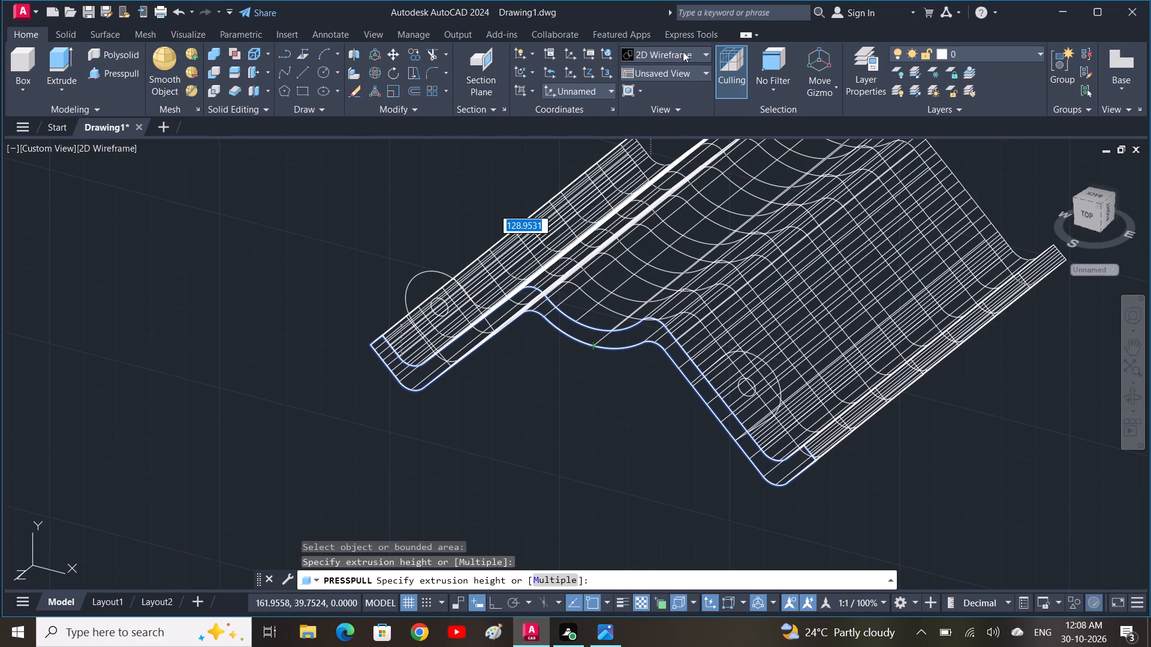
left_click(780, 136)
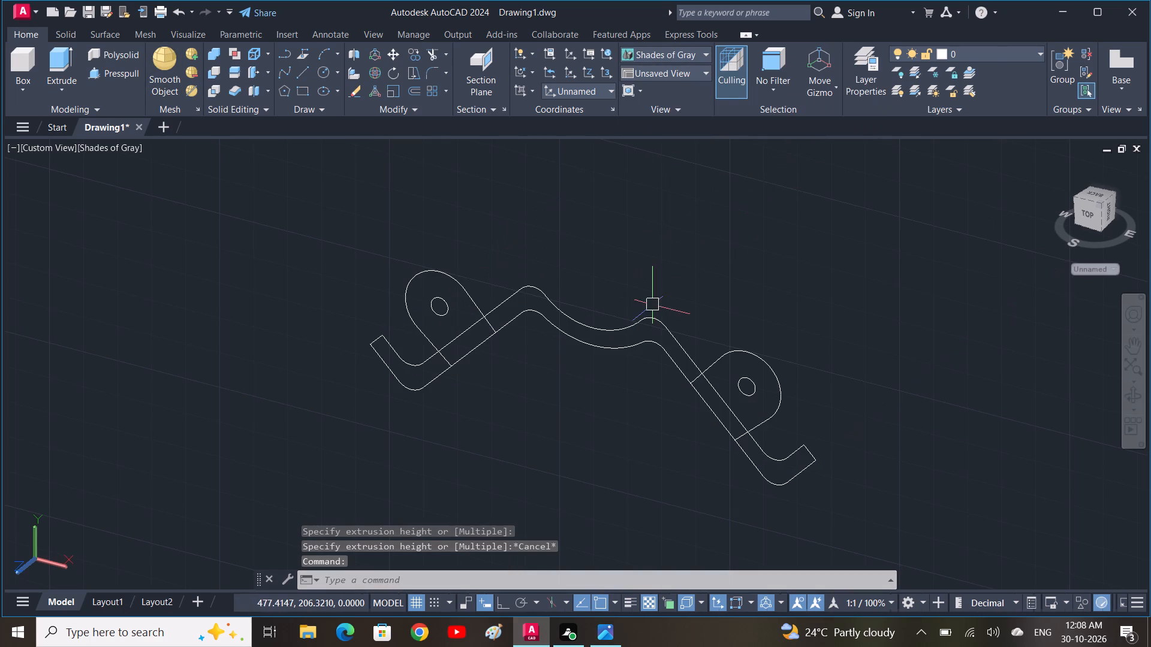
Presspull the closed bent bracket profile, without the side tabs, to an extrusion height of 70.
left_click(129, 72)
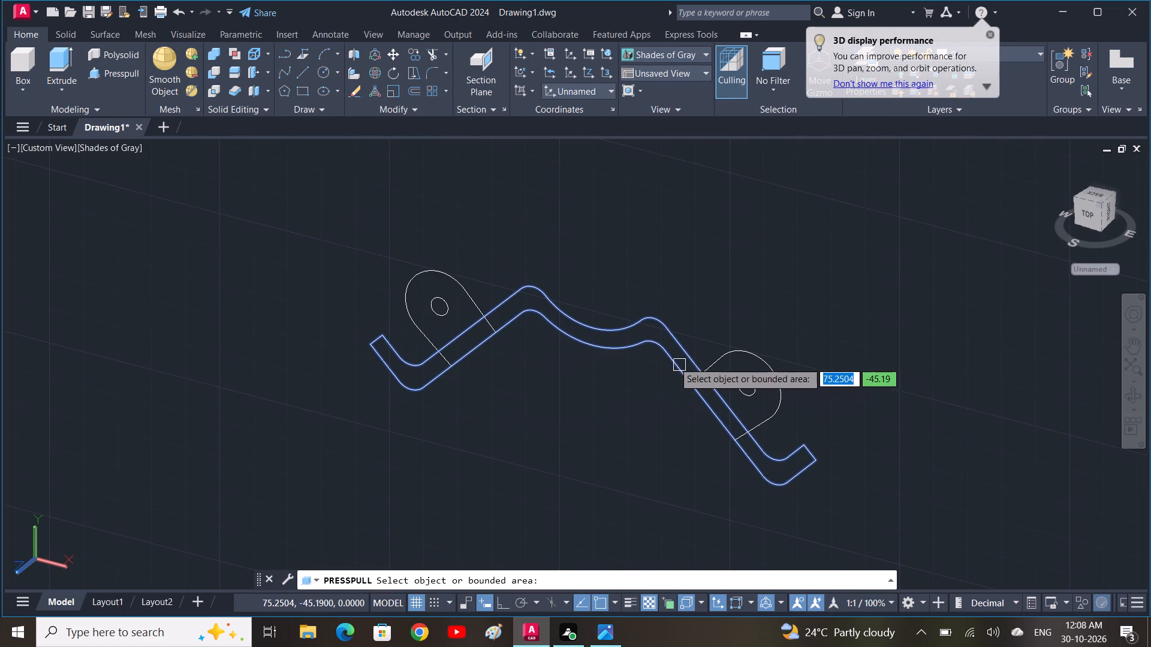
left_click(676, 359)
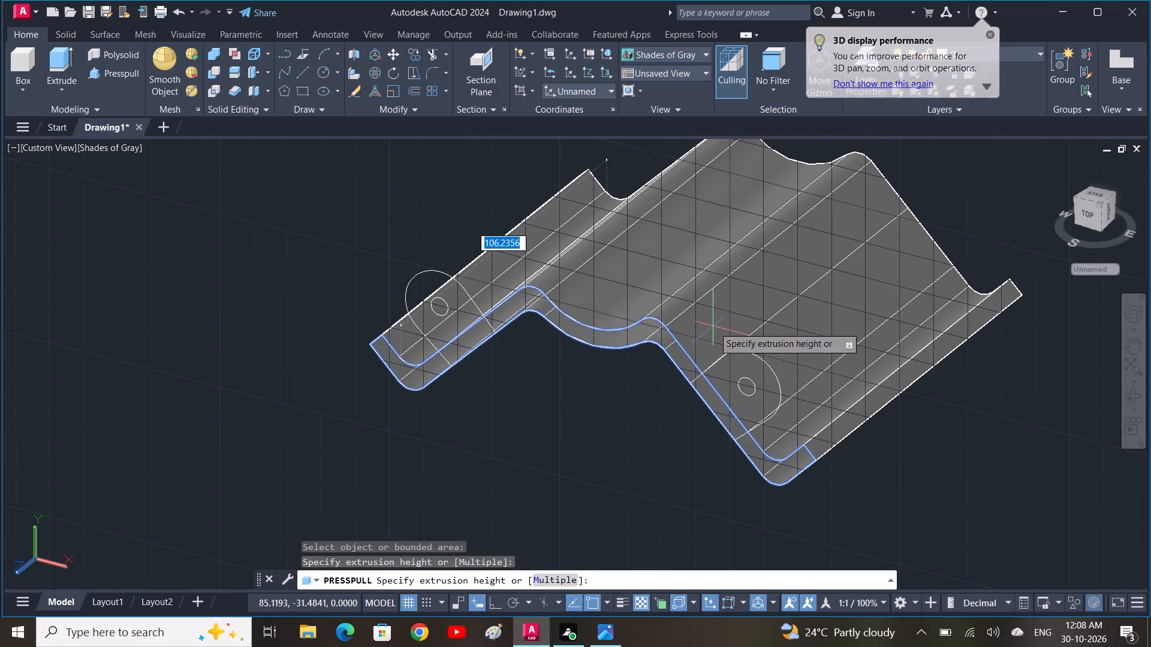
key("7")
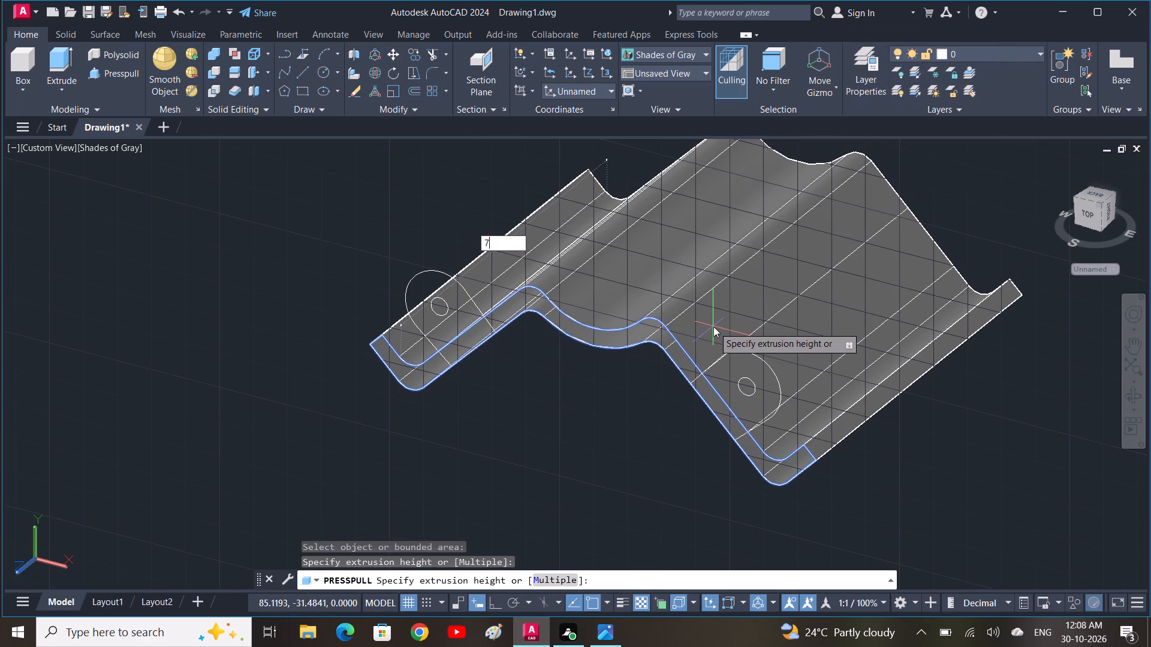
type("0")
key("space")
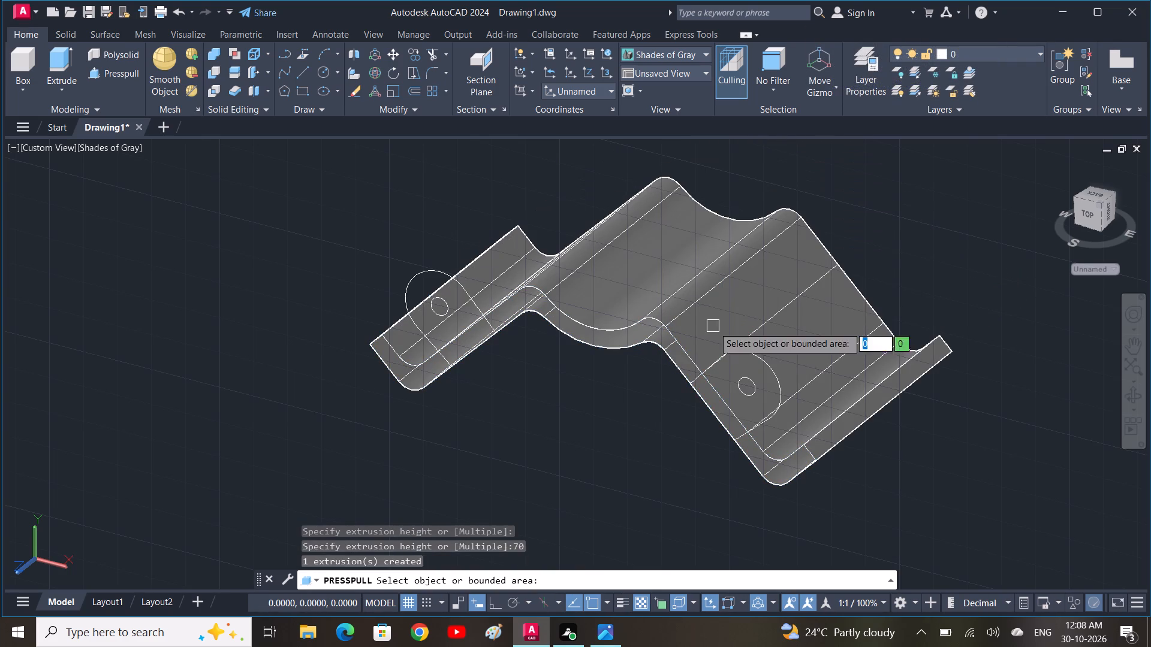
Undo the Presspull of the bent bracket profile.
middle_click_drag(621, 404, 683, 313, "shift")
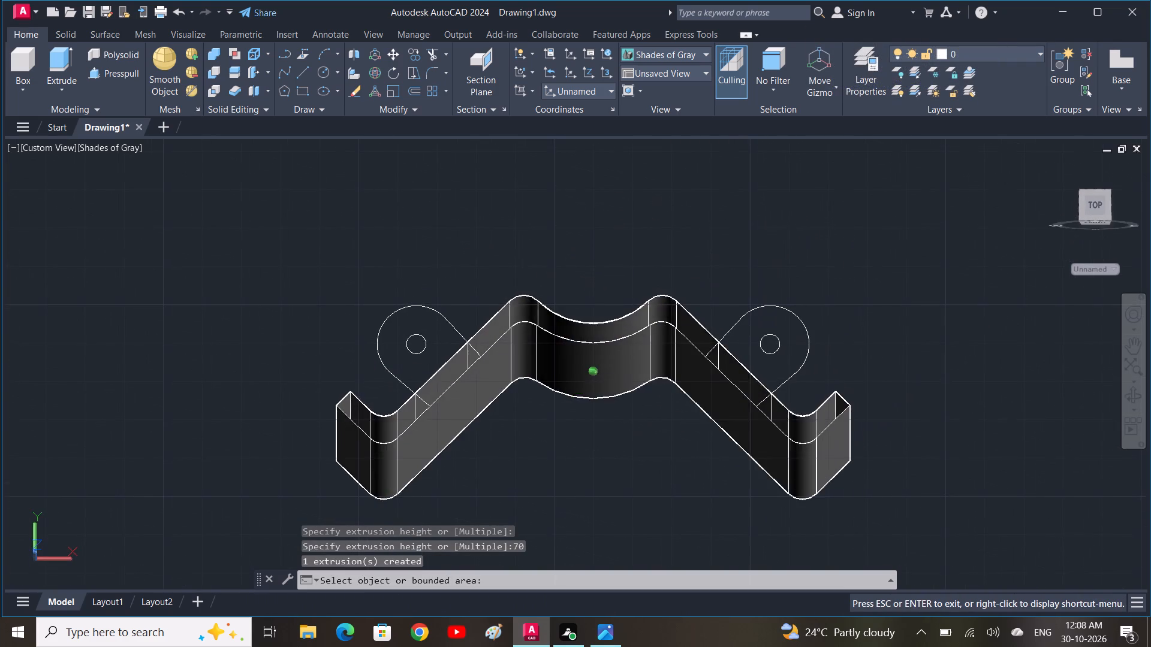
middle_click_drag(683, 313, 665, 326, "shift")
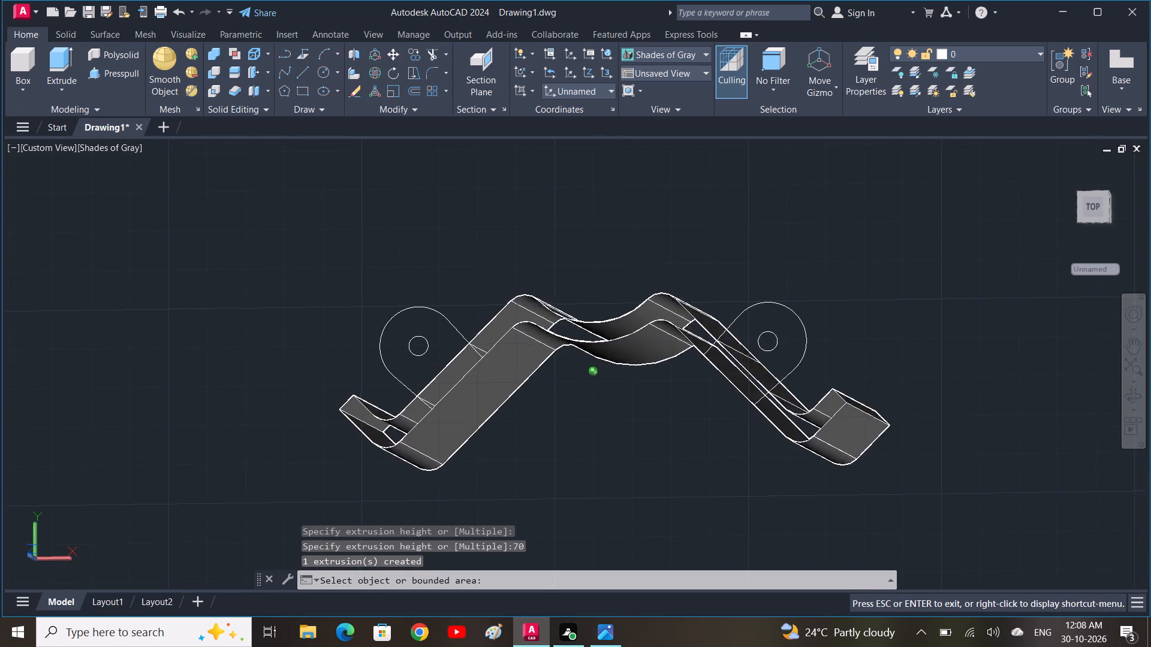
middle_click_drag(665, 326, 666, 363, "shift")
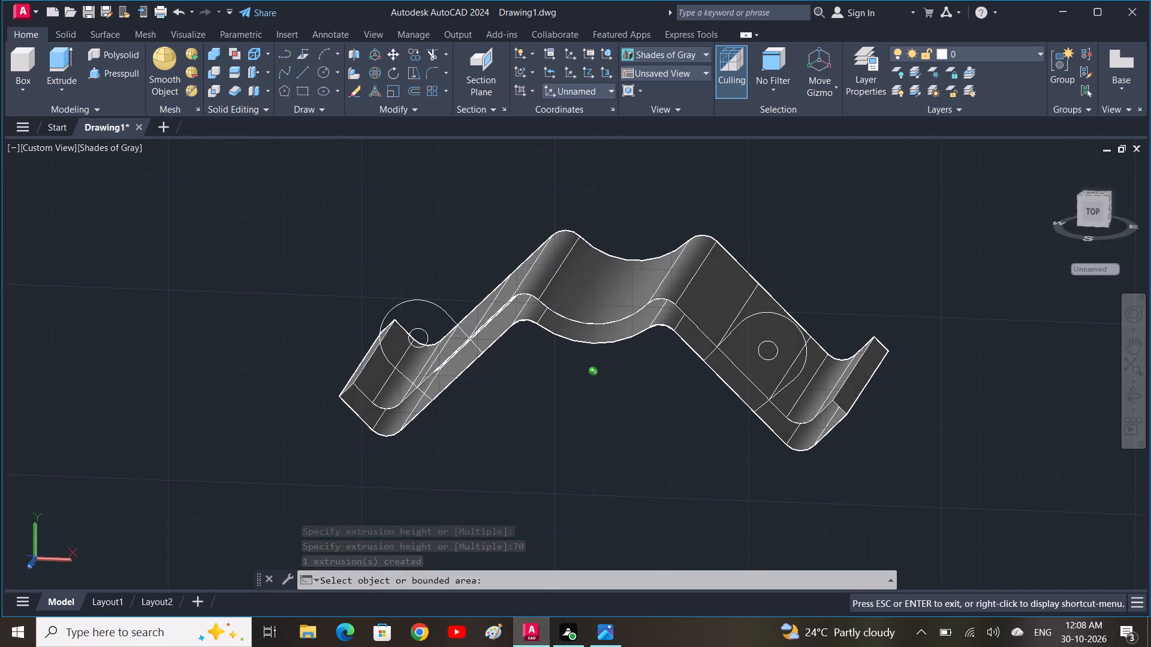
middle_click_drag(666, 363, 667, 365, "shift")
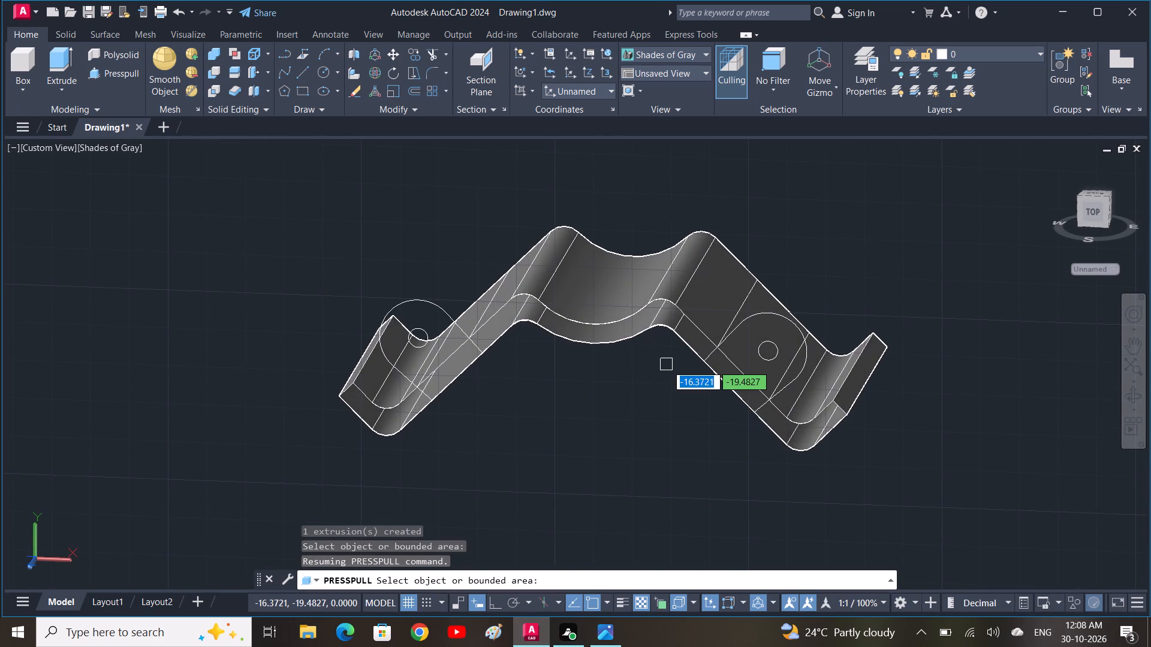
key("Escape")
scroll(711, 364, "up", 1)
scroll(711, 364, "down", 1)
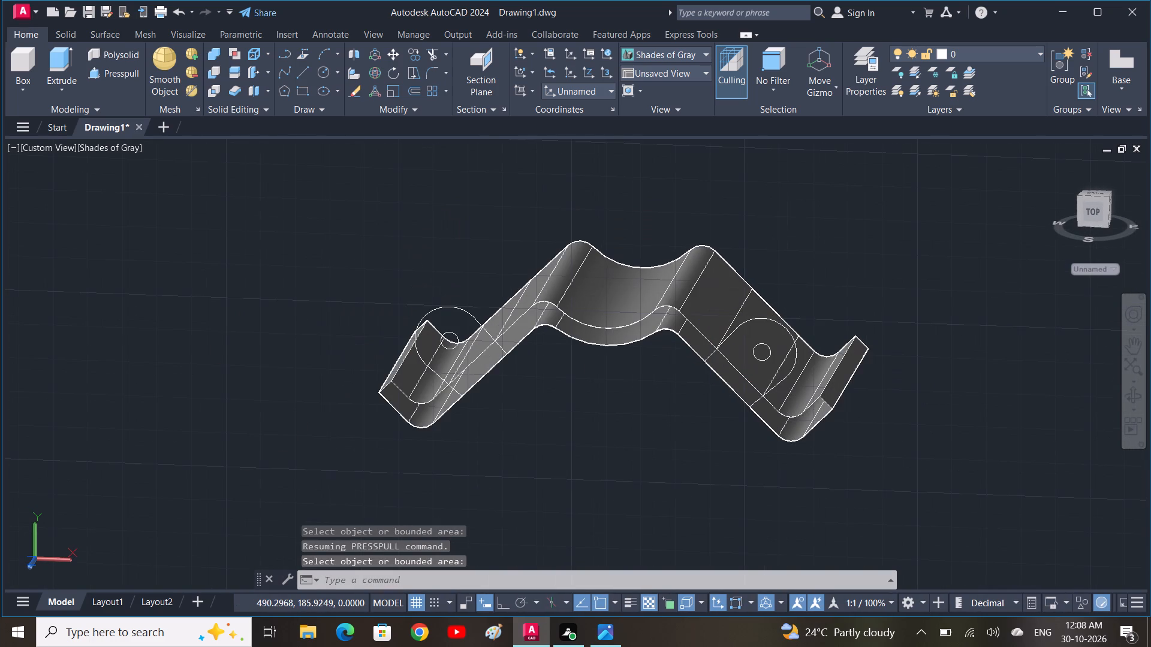
type("u")
key("space")
key("space")
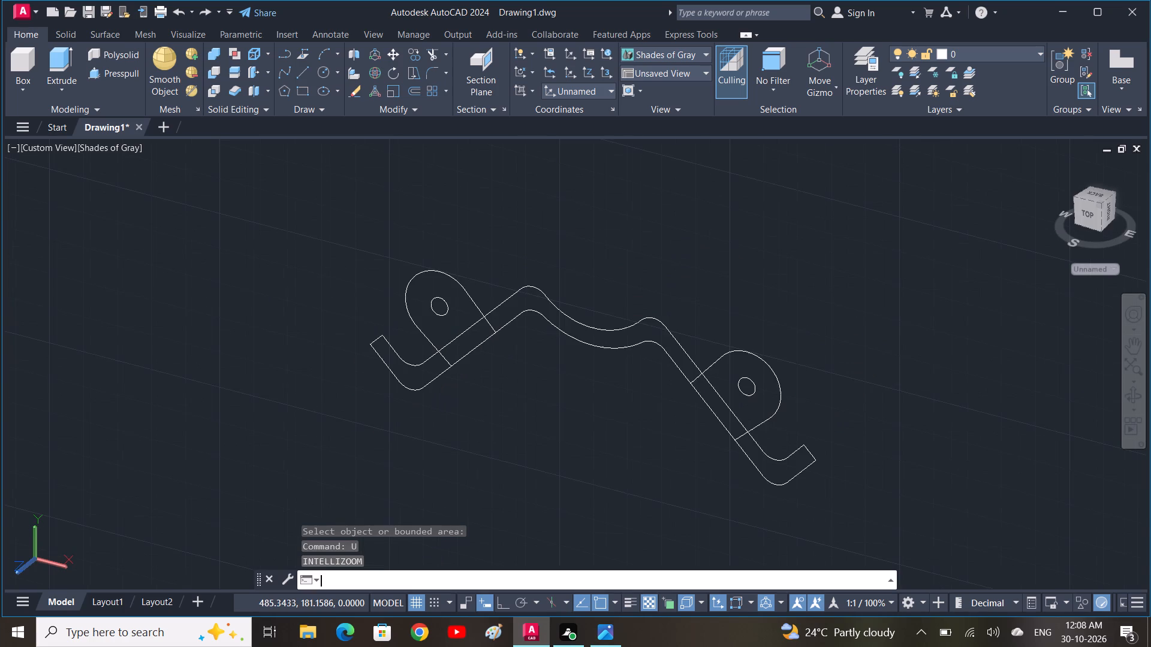
Trim the four side-tab line segments that cross the bracket's thickness, so both tabs end on the profile's outer edge.
scroll(712, 395, "up", 1)
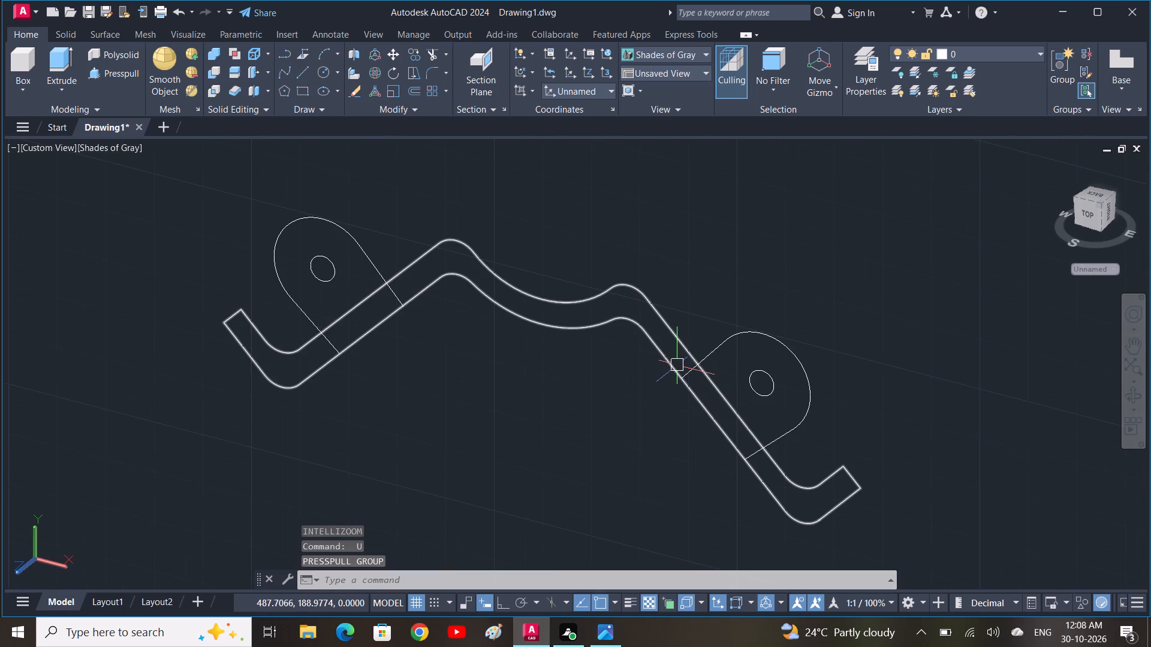
key("t")
key("r")
key("space")
left_click(691, 375)
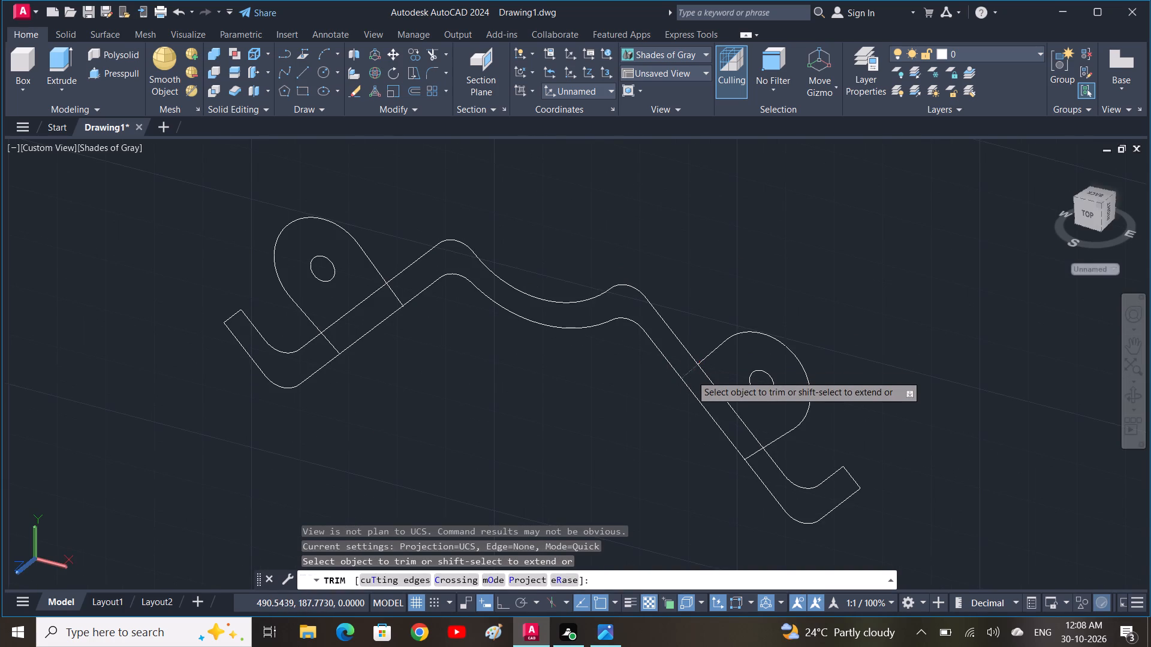
left_click(759, 455)
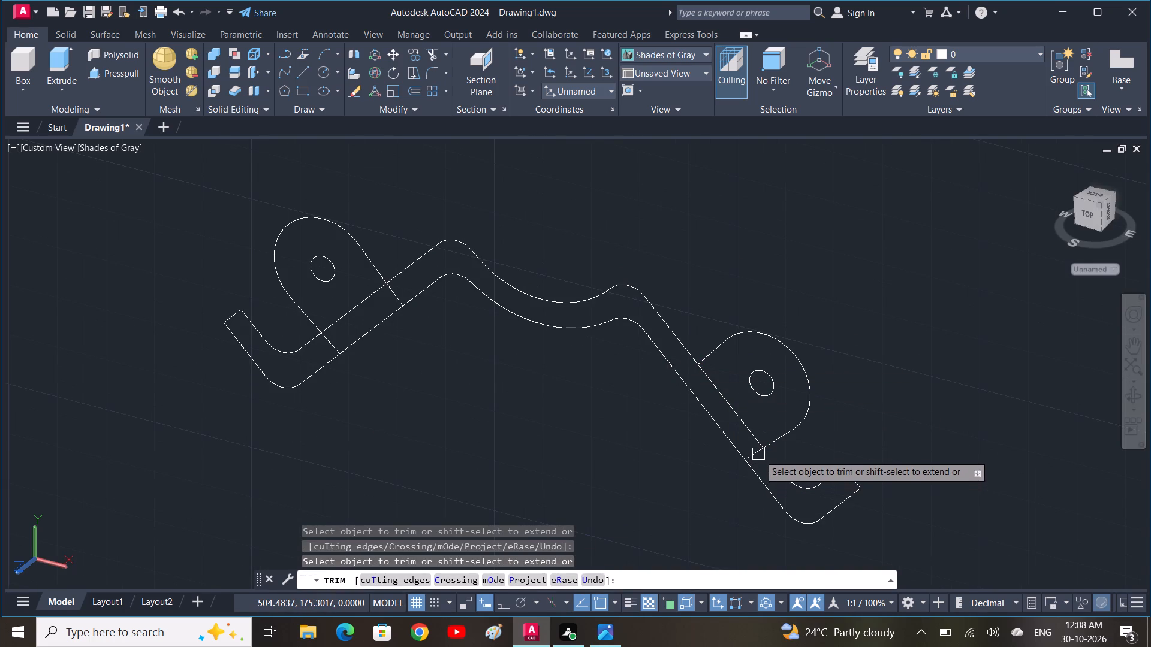
type("u")
key("space")
left_click(754, 454)
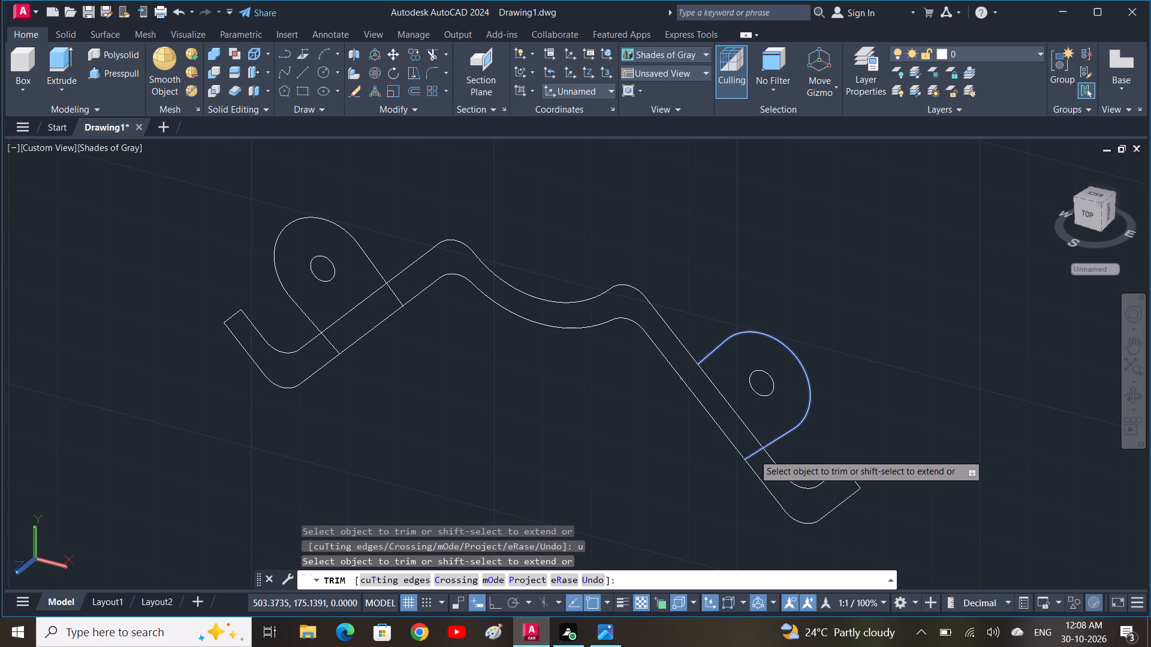
left_click(394, 299)
left_click(328, 347)
key("F1")
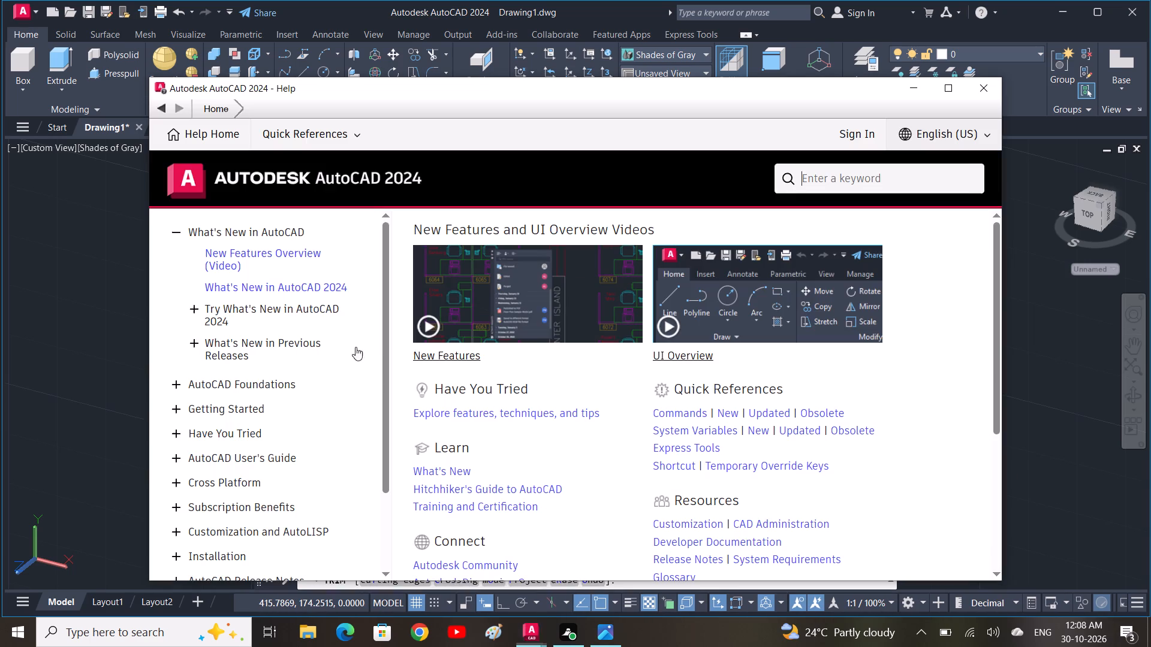
left_click(983, 93)
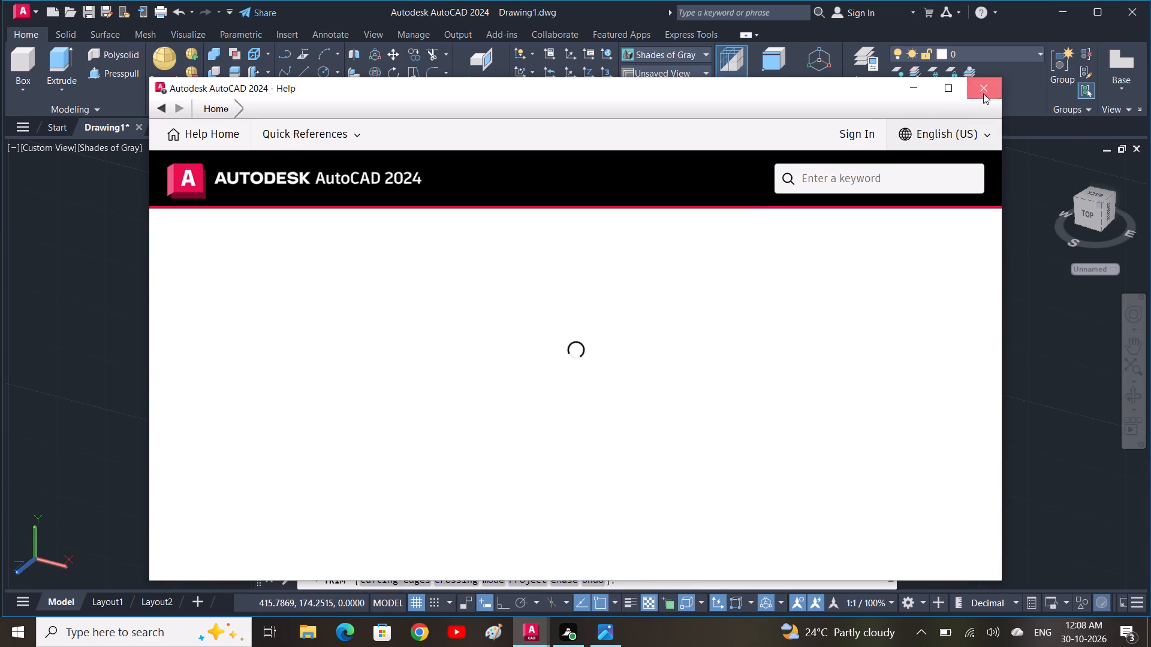
key("Escape")
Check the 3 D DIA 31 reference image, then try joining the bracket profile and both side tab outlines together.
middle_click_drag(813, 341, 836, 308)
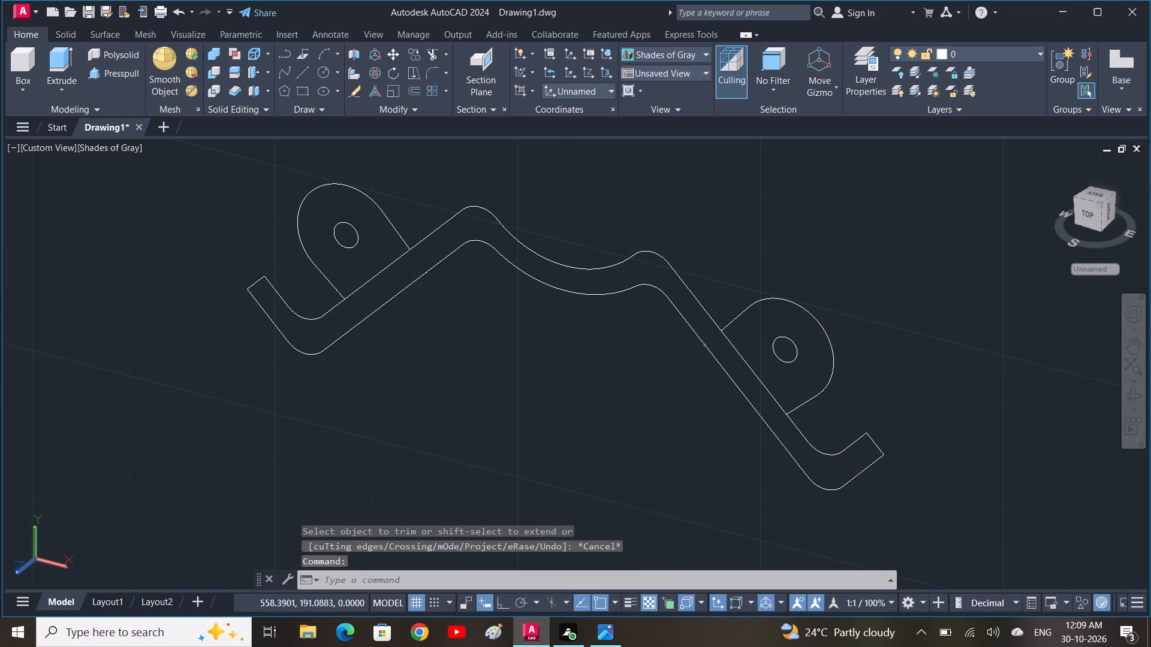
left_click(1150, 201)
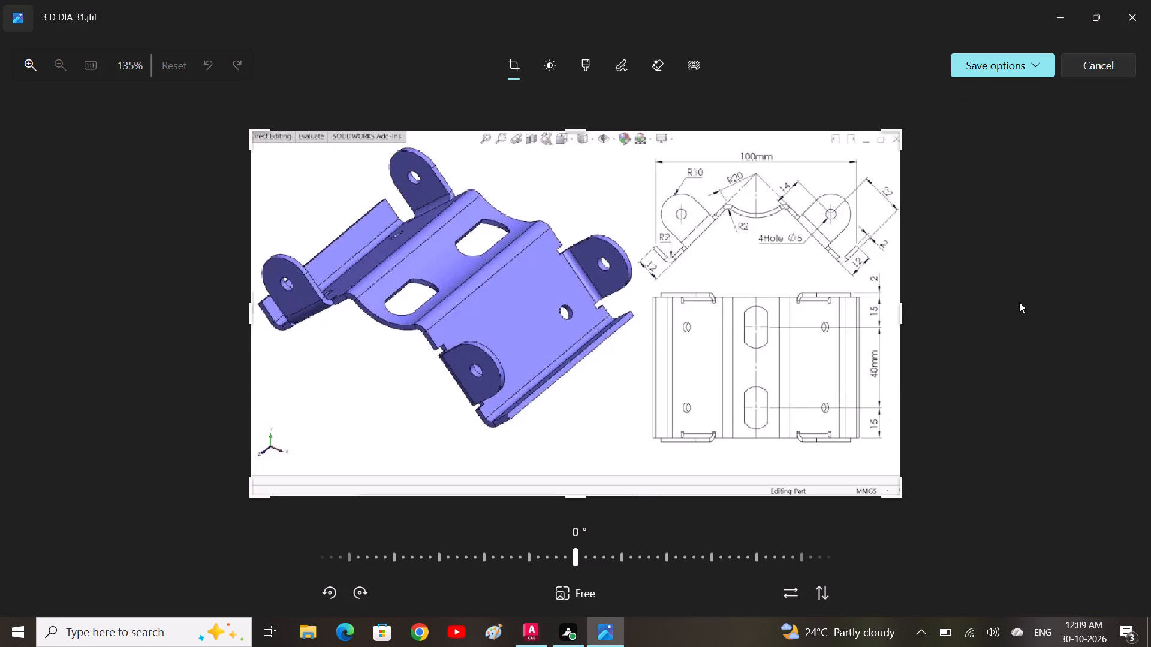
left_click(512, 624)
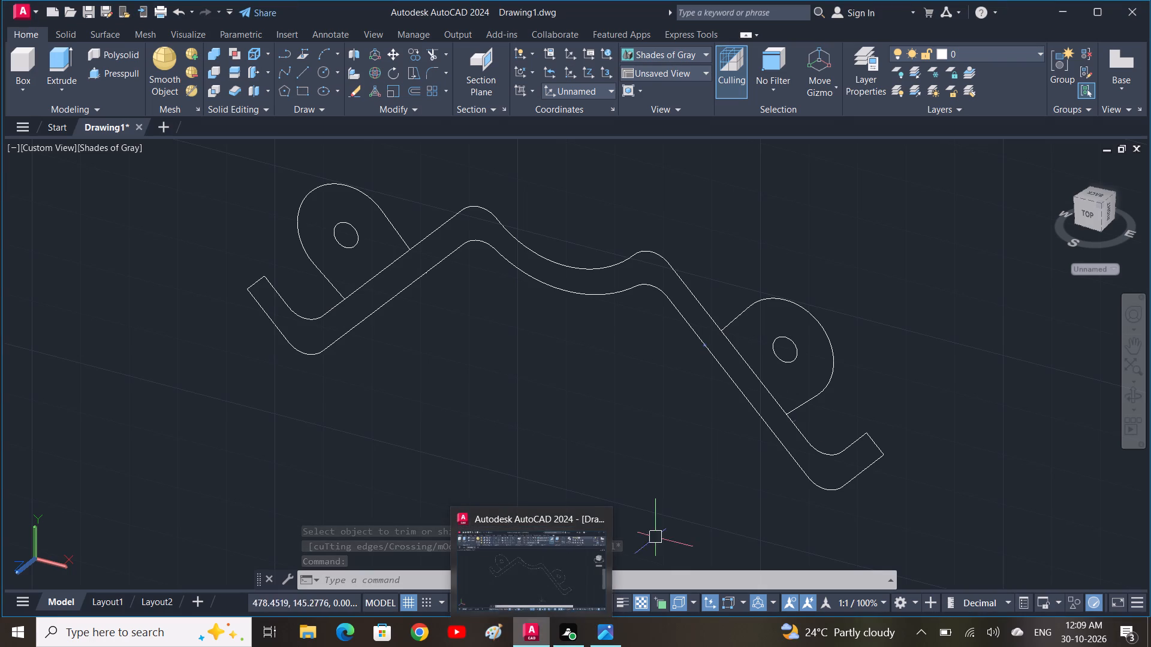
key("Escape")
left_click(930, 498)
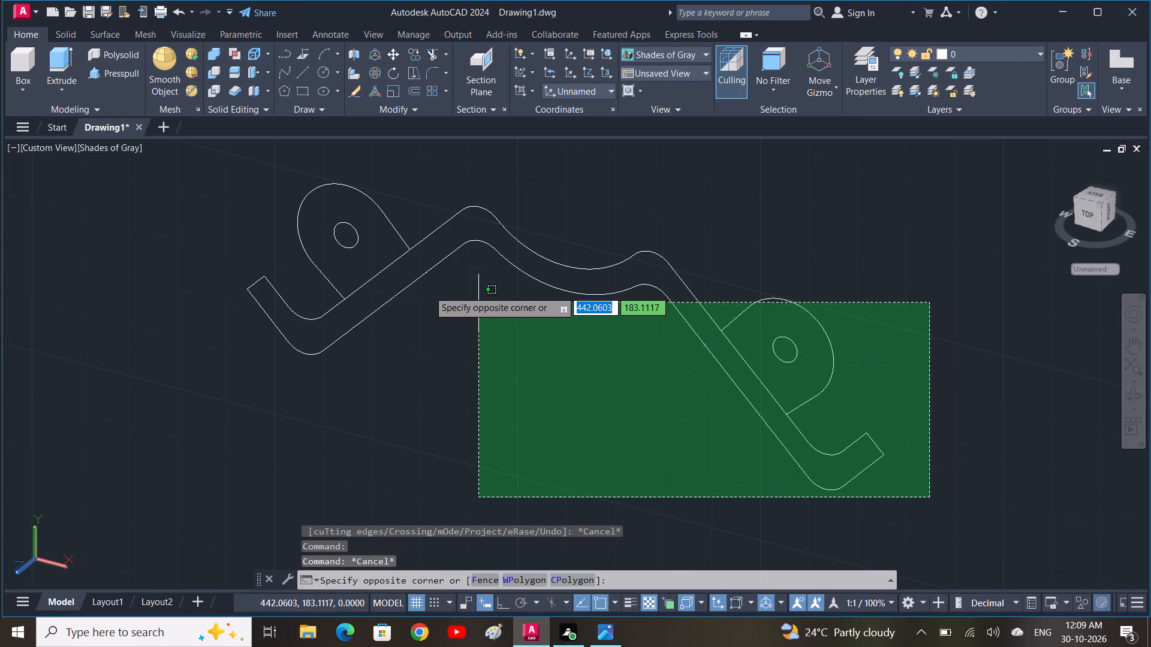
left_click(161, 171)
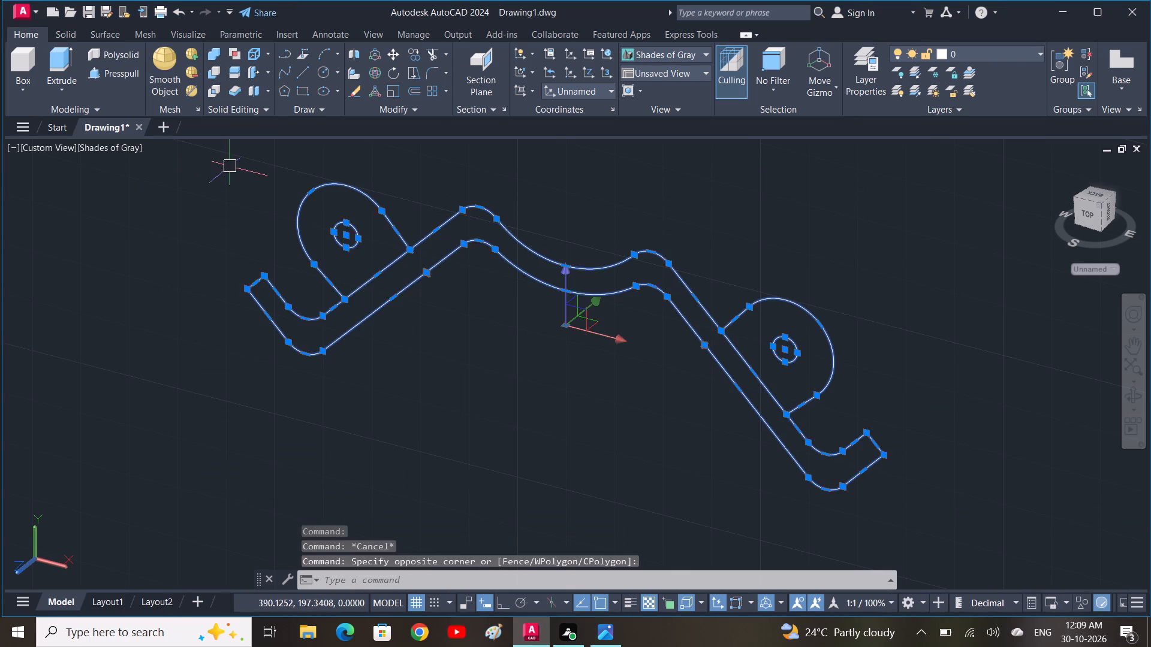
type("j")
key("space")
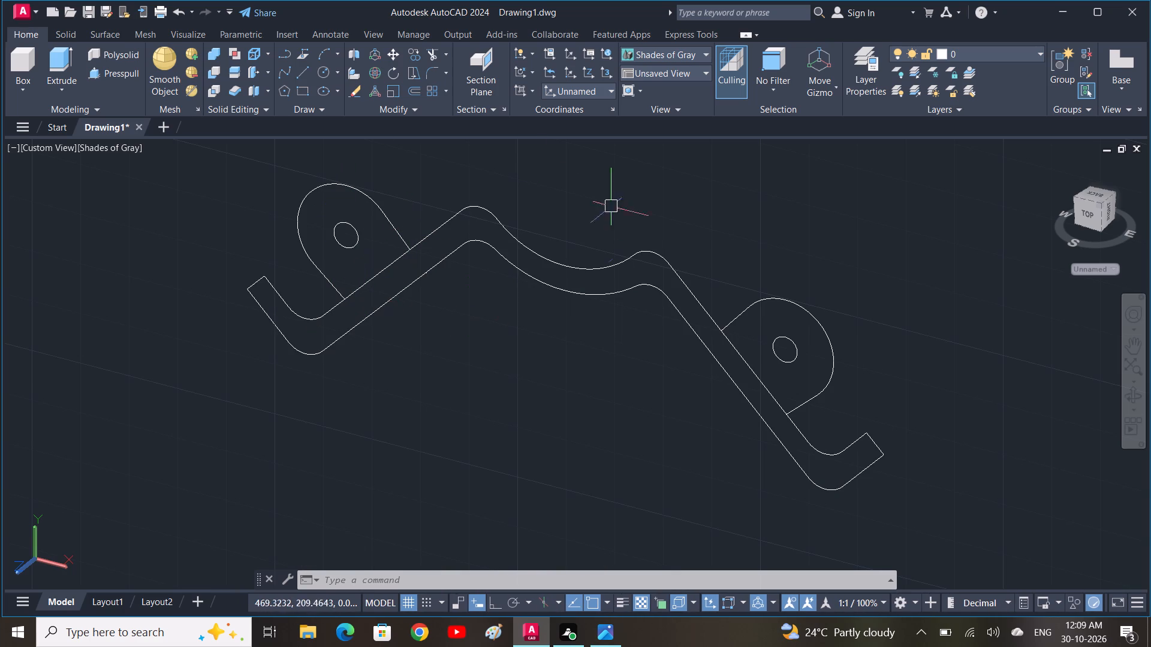
In the front view, draw a line about 19 long across the open base of each side tab, between its two ends.
left_click(49, 141)
left_click(100, 240)
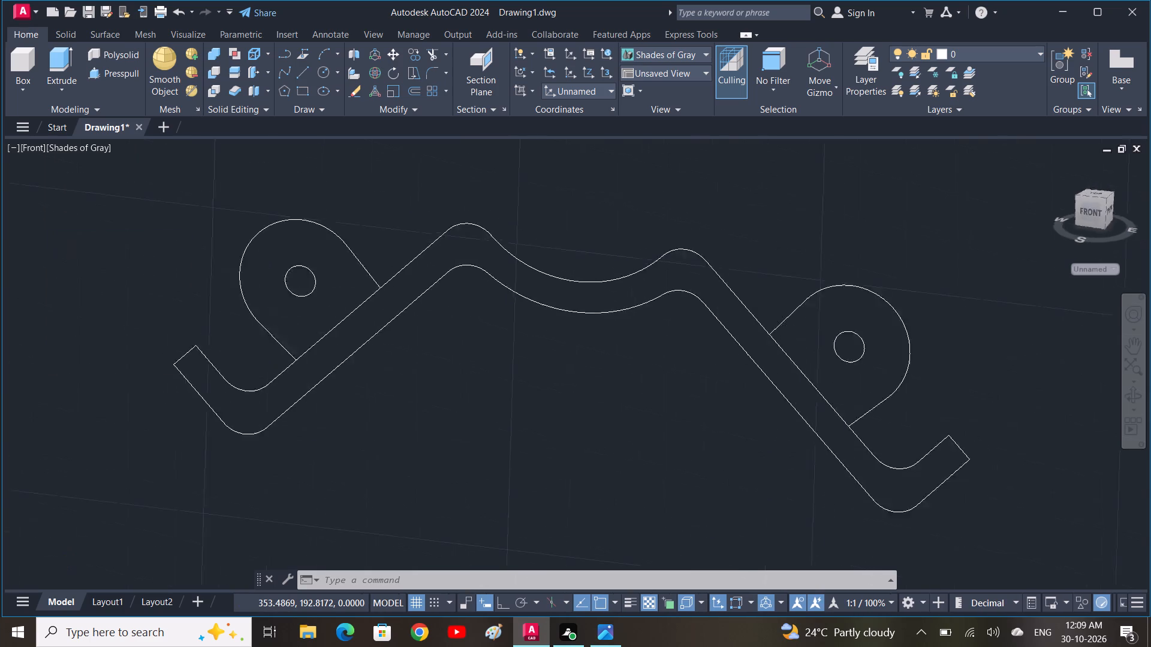
type("l")
key("space")
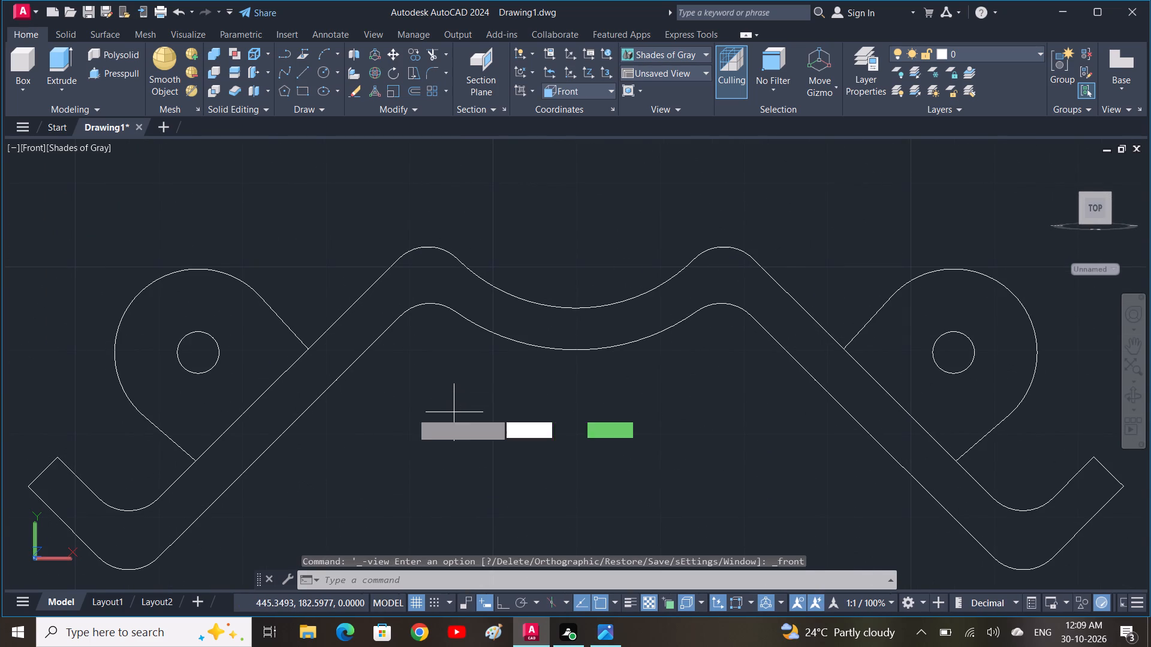
left_click(309, 347)
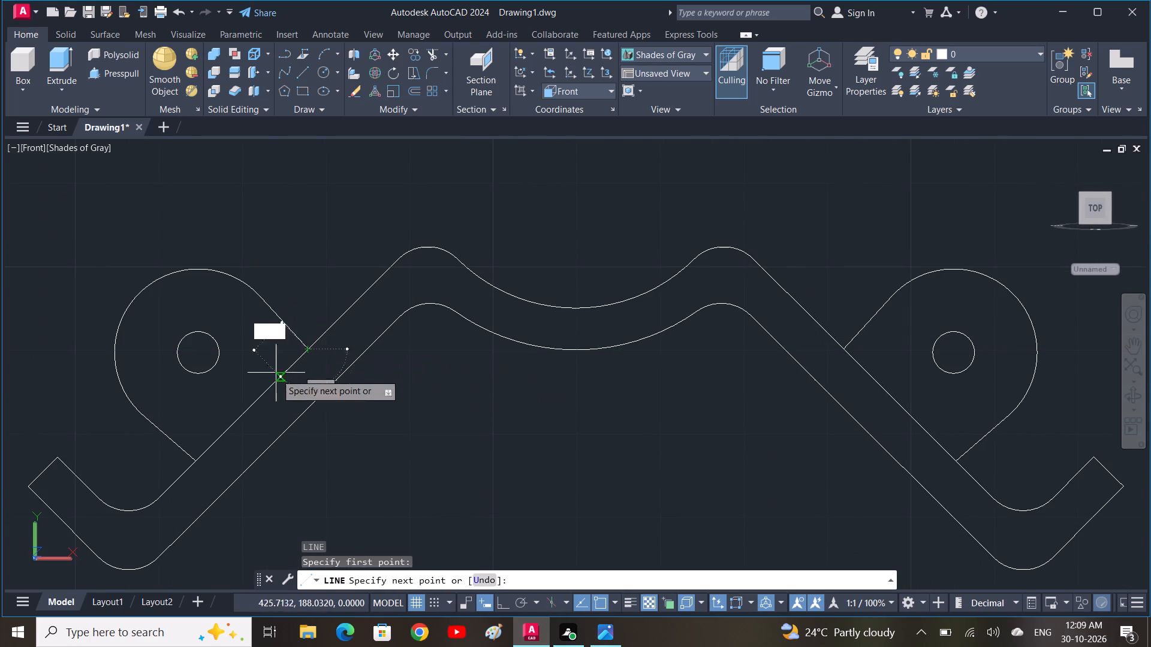
left_click(194, 465)
key("space")
middle_click_drag(434, 405, 327, 374)
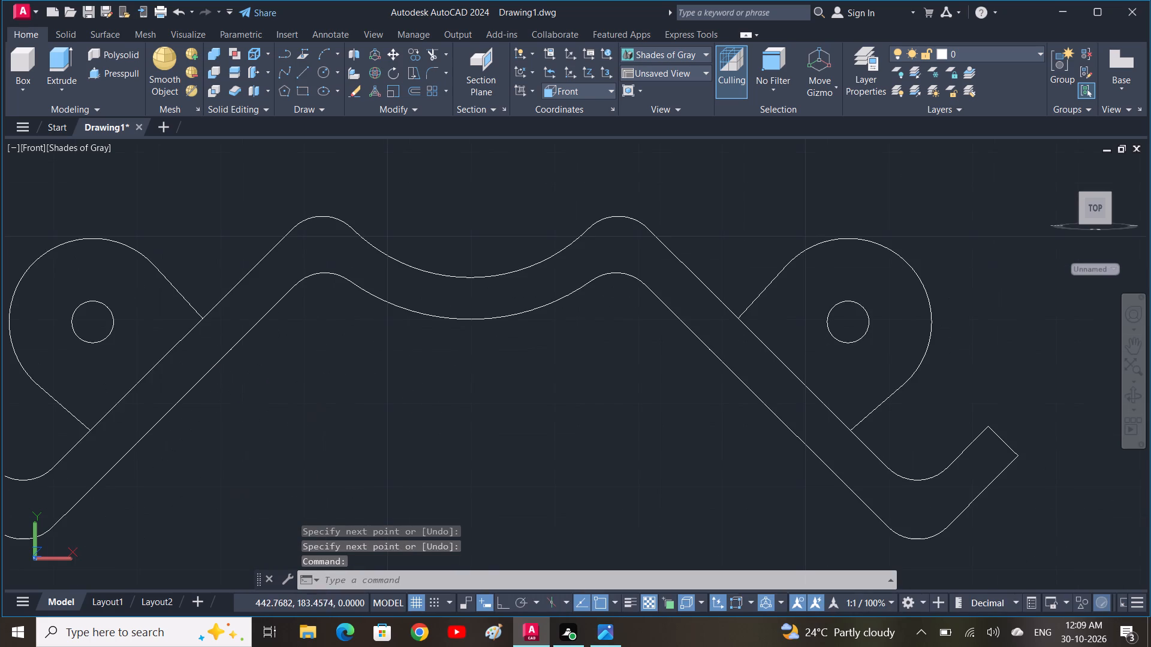
key("space")
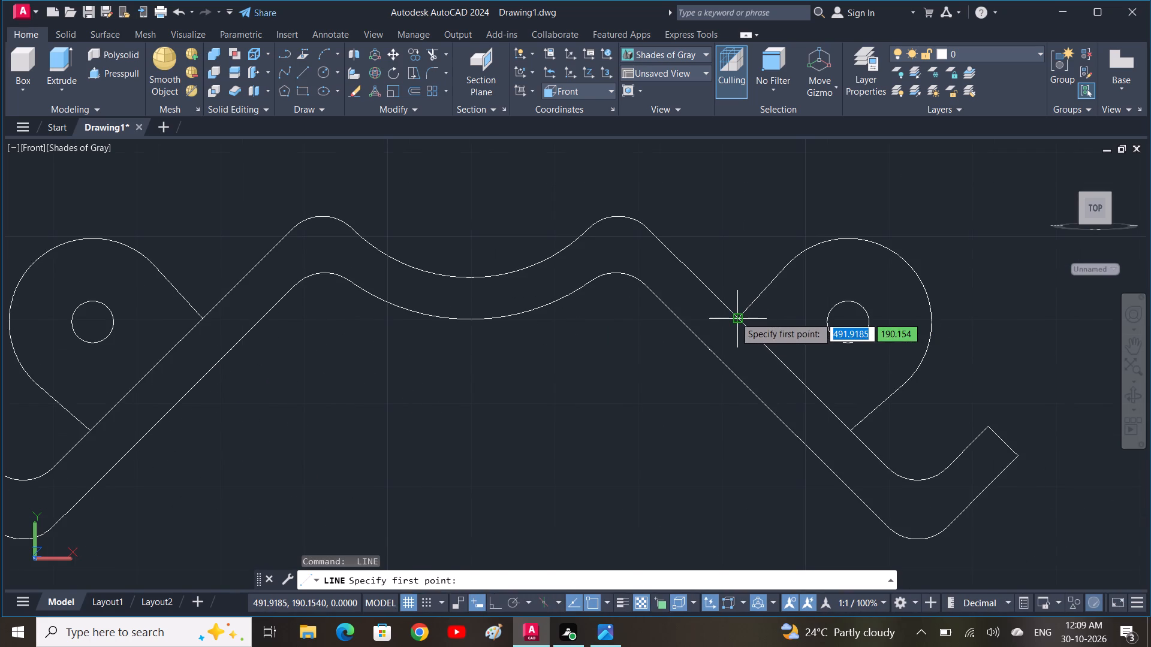
left_click(735, 317)
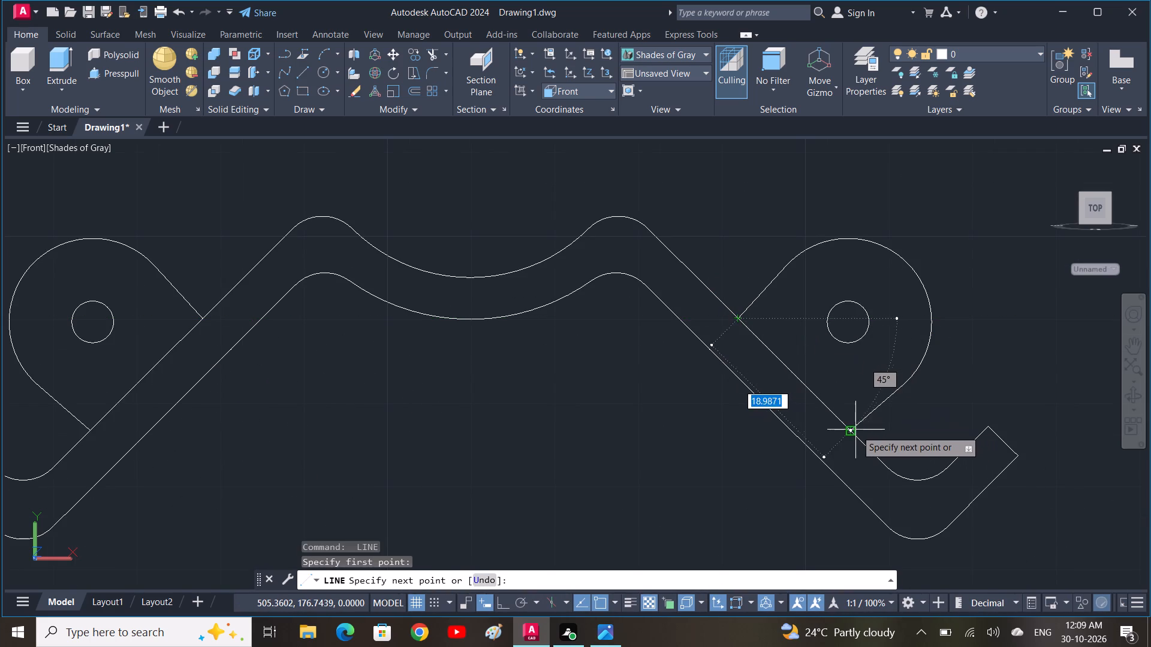
left_click(851, 430)
key("space")
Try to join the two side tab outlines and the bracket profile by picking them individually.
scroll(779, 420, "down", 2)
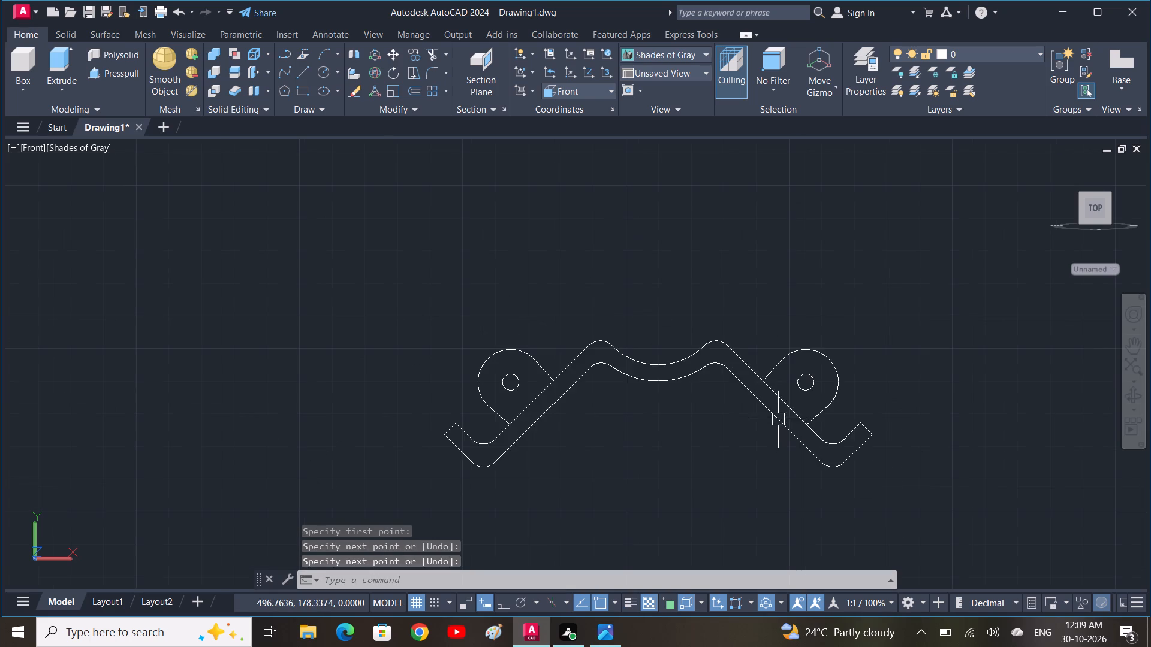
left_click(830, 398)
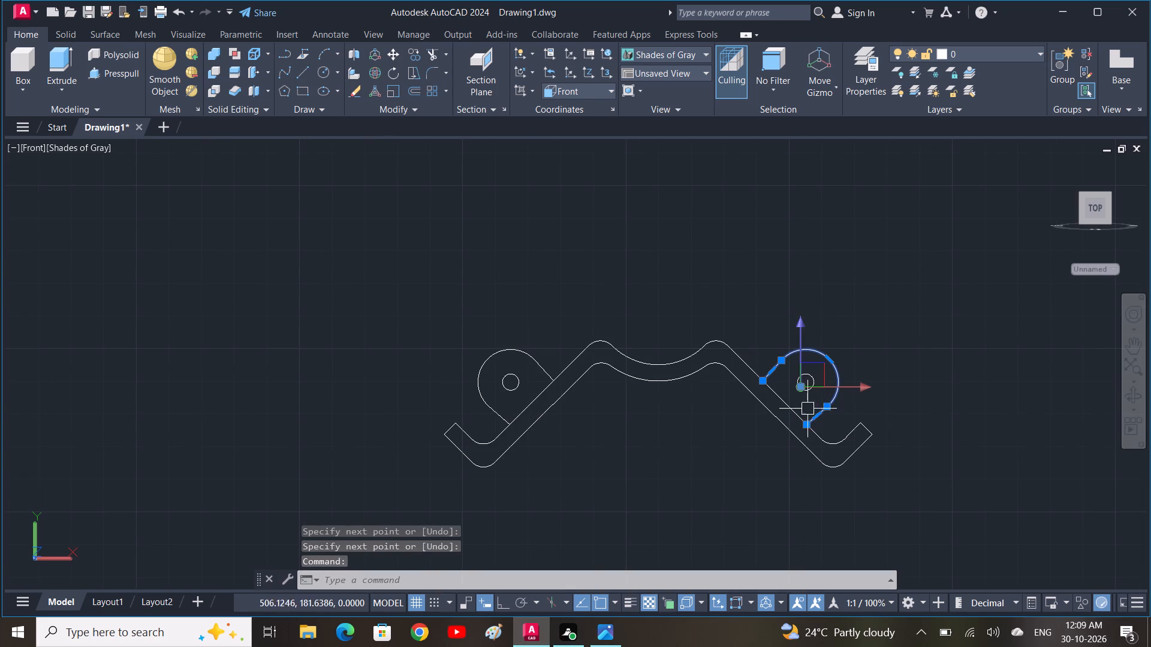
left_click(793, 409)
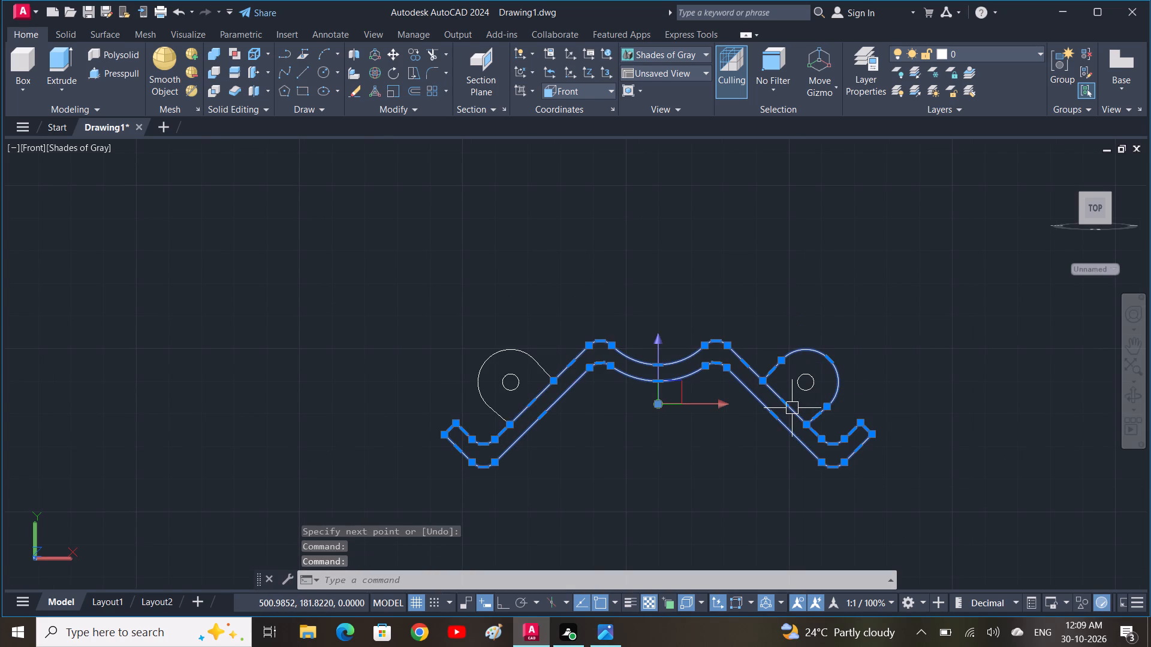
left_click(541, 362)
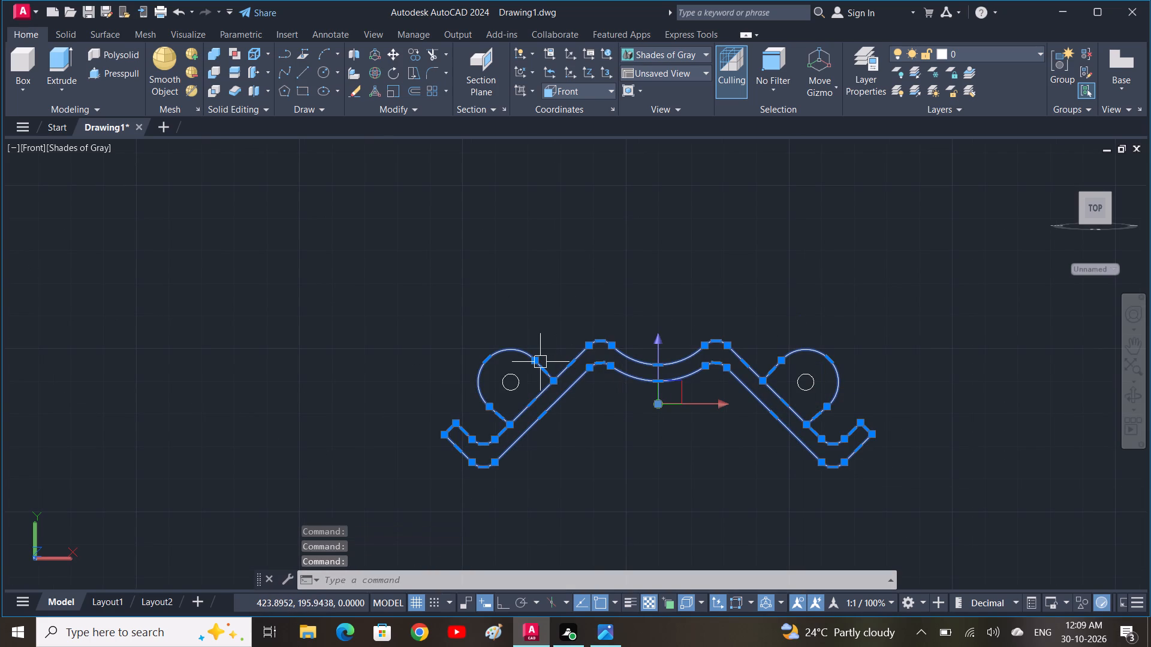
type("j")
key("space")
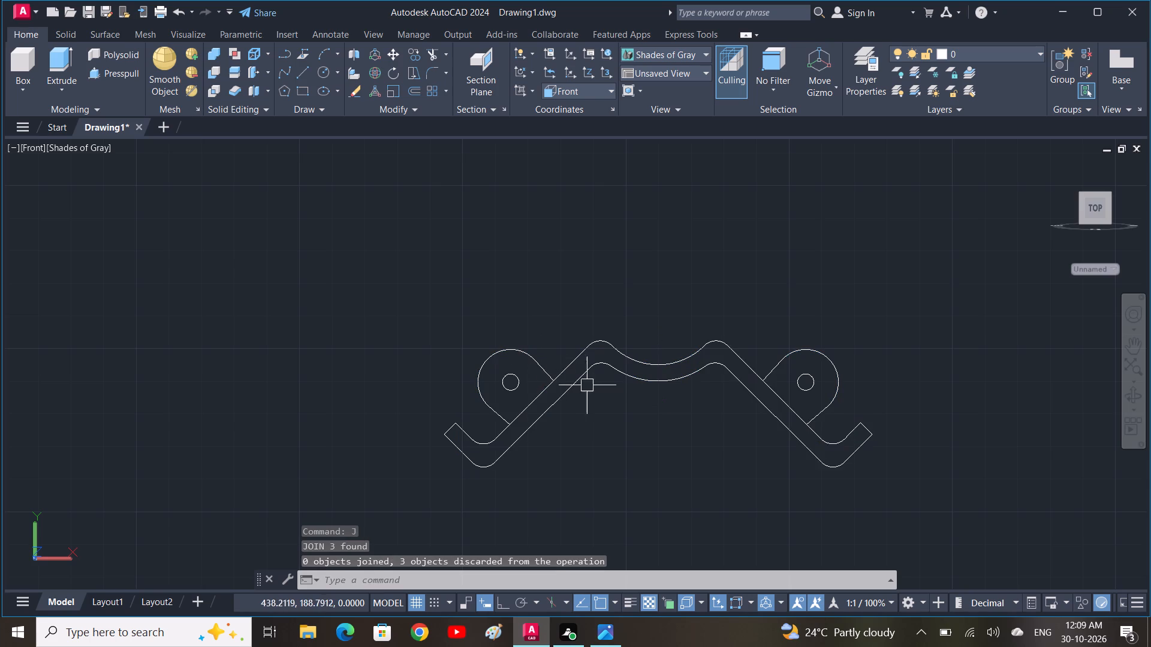
Run Join on the whole drawing so each new base line merges with its side tab outline into a polyline.
key("j")
key("space")
left_click(906, 492)
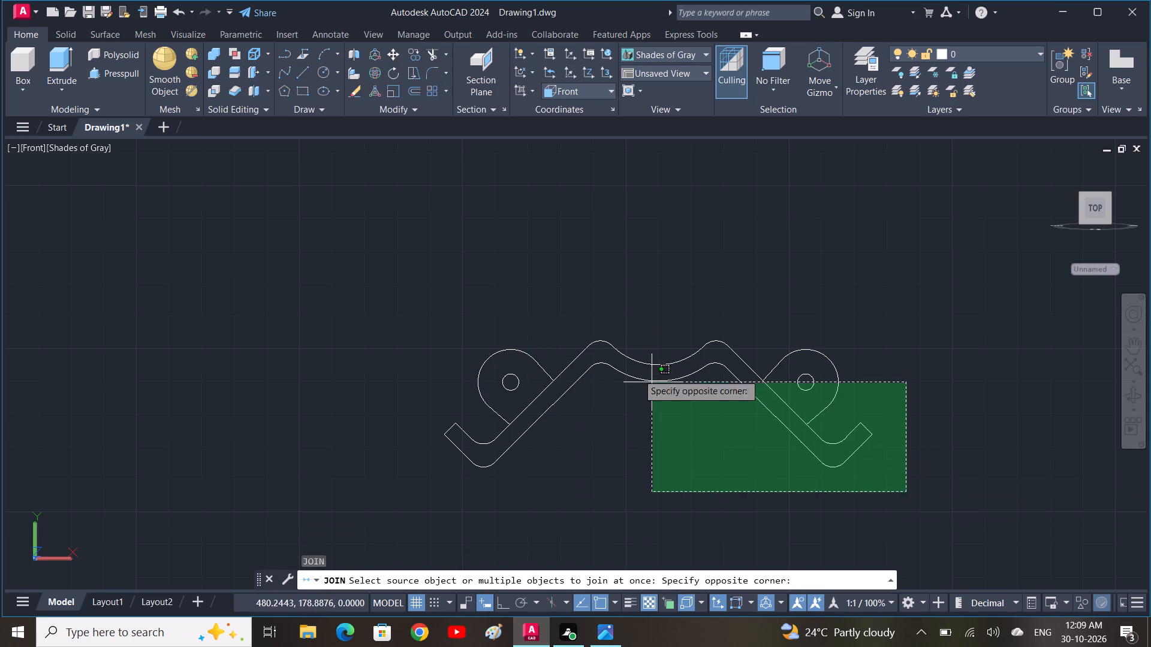
left_click(419, 302)
key("space")
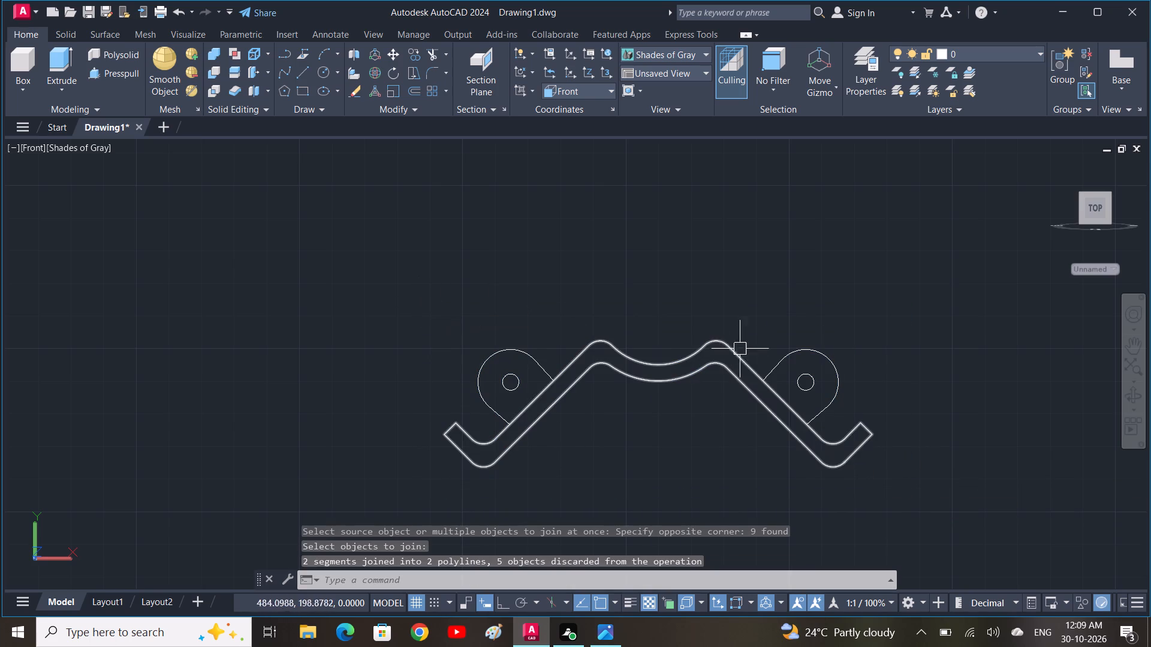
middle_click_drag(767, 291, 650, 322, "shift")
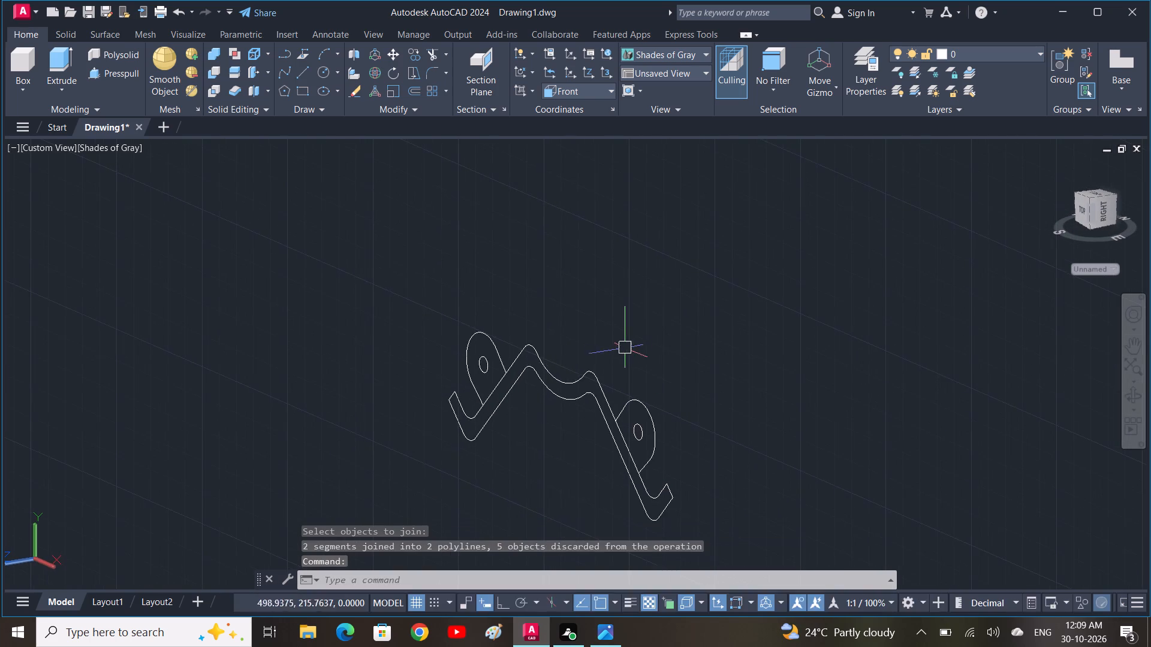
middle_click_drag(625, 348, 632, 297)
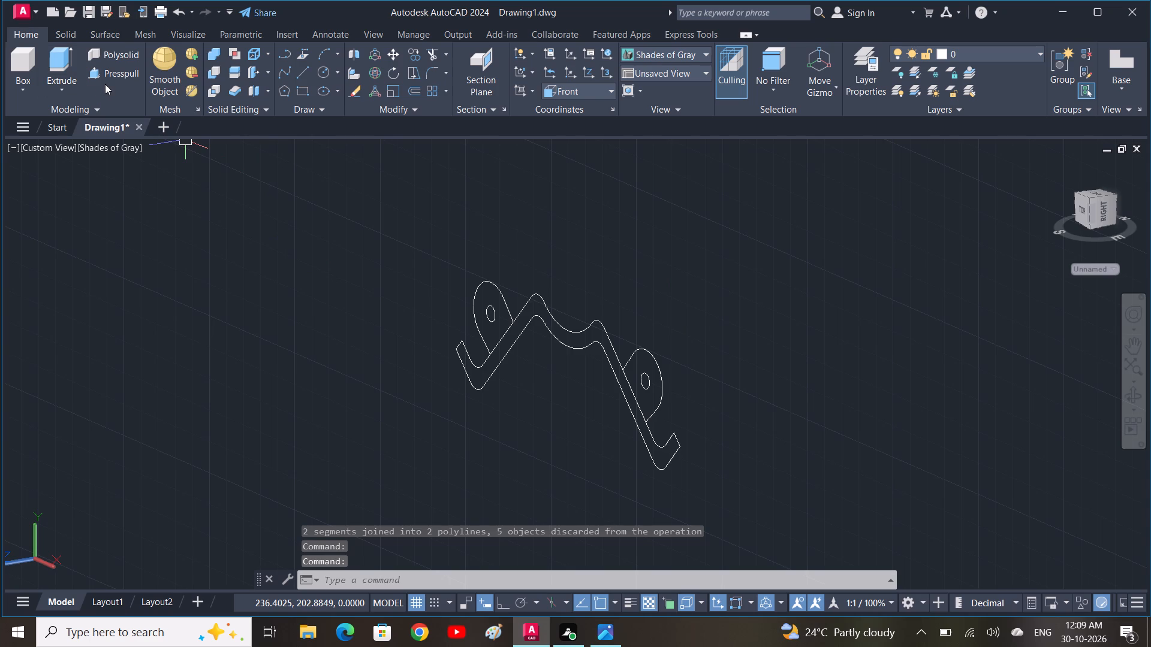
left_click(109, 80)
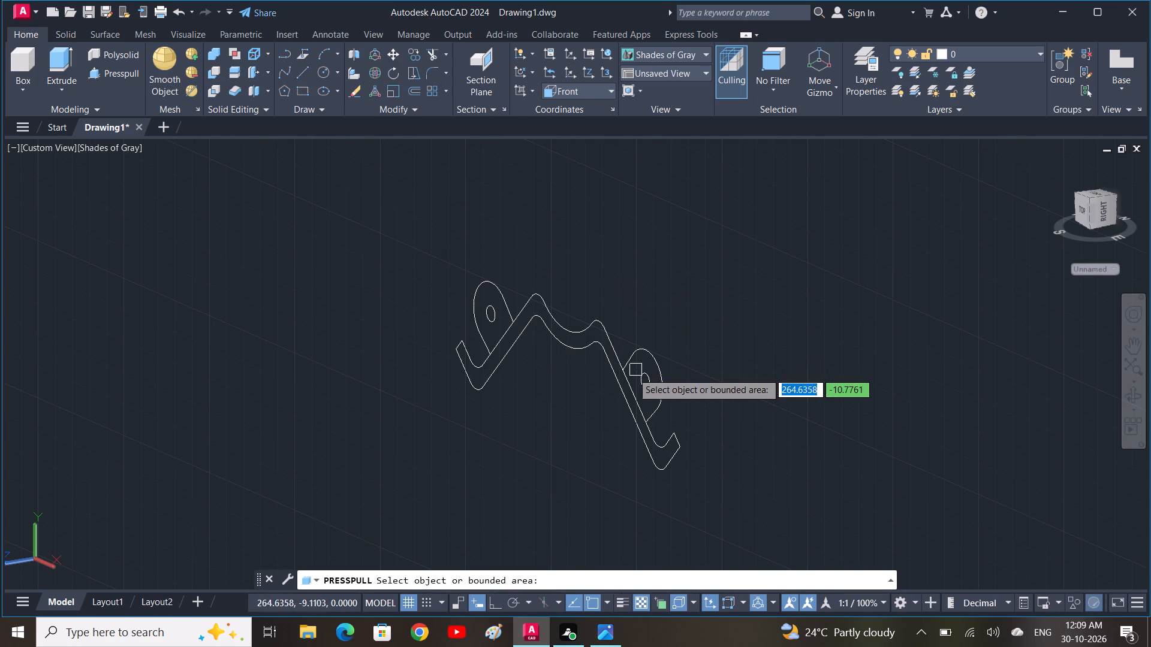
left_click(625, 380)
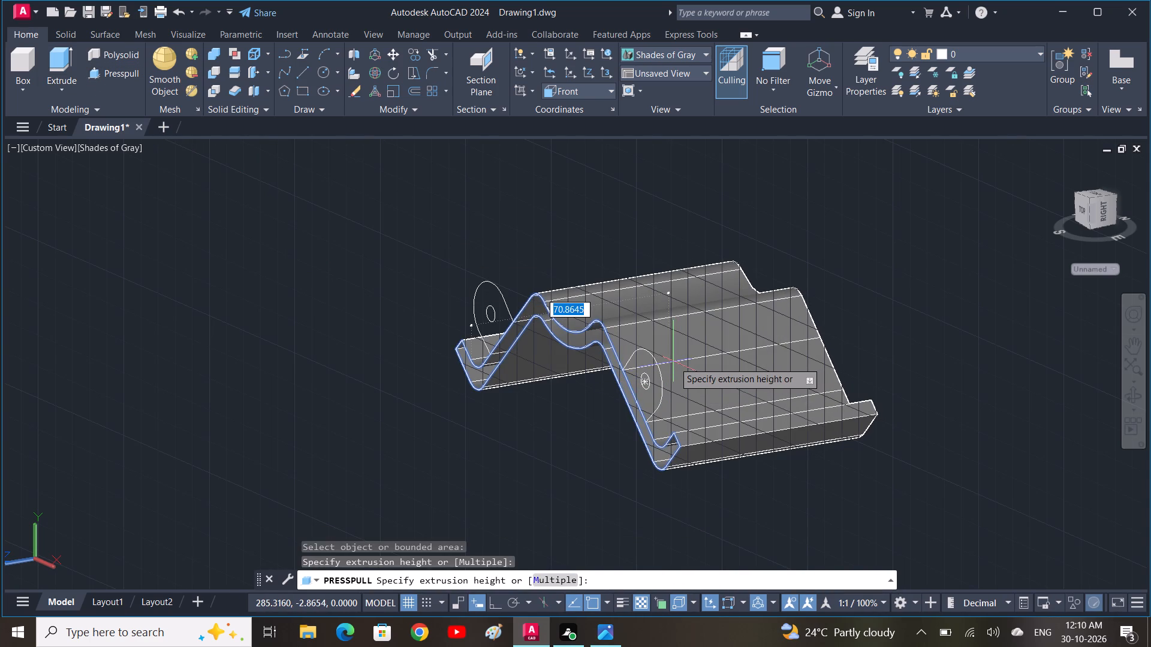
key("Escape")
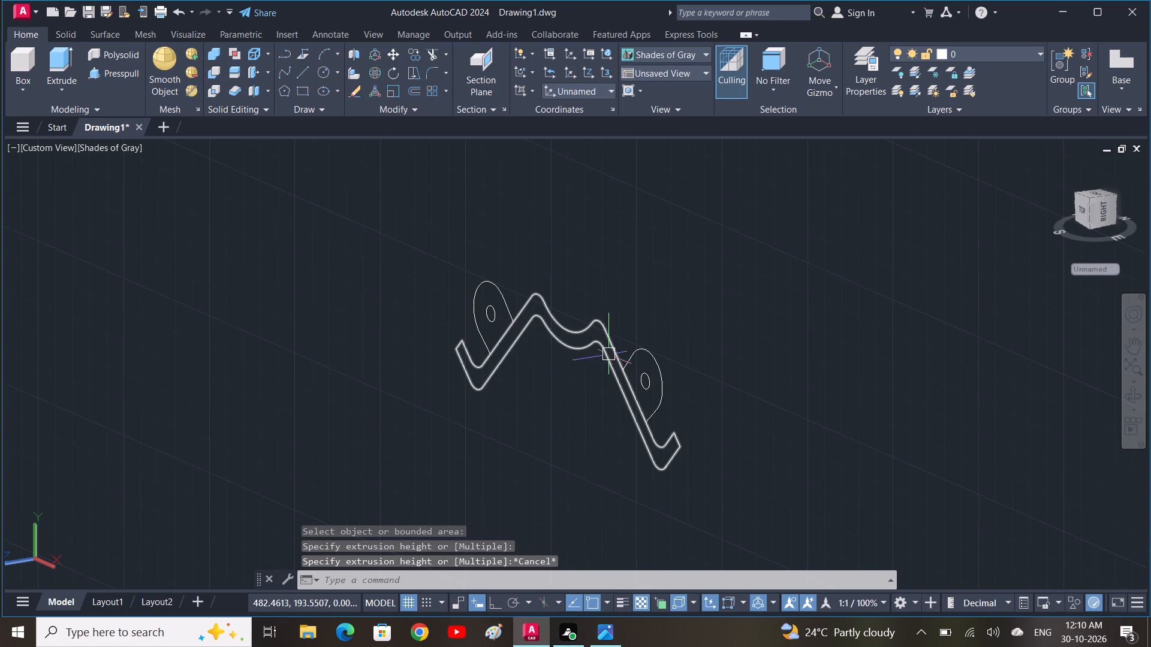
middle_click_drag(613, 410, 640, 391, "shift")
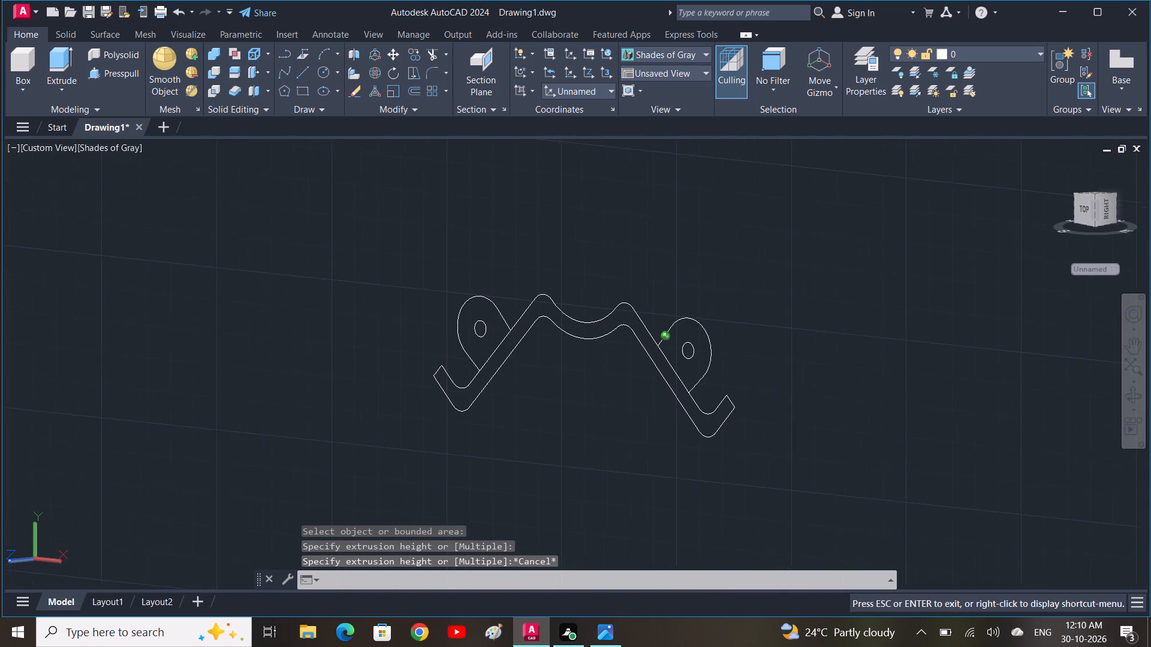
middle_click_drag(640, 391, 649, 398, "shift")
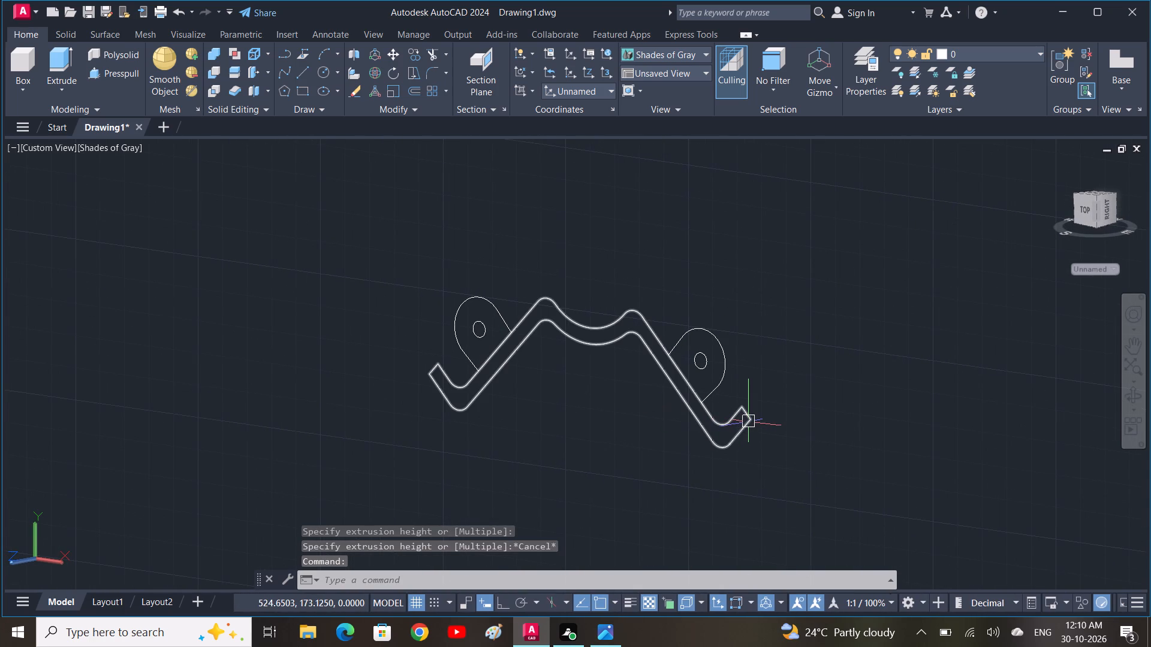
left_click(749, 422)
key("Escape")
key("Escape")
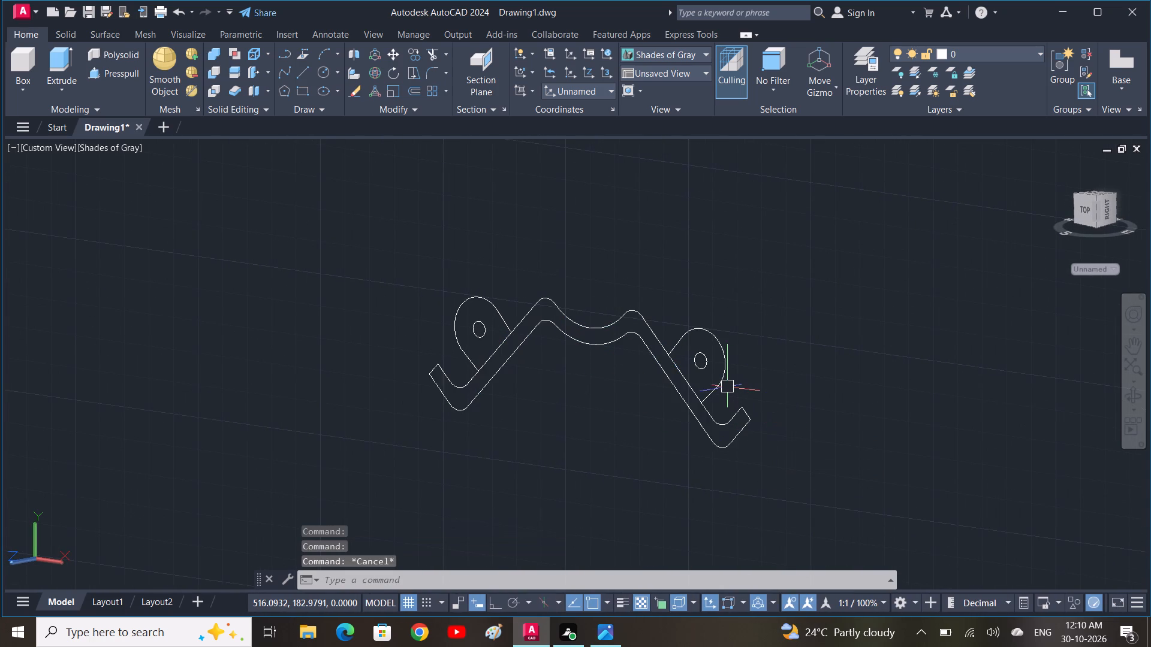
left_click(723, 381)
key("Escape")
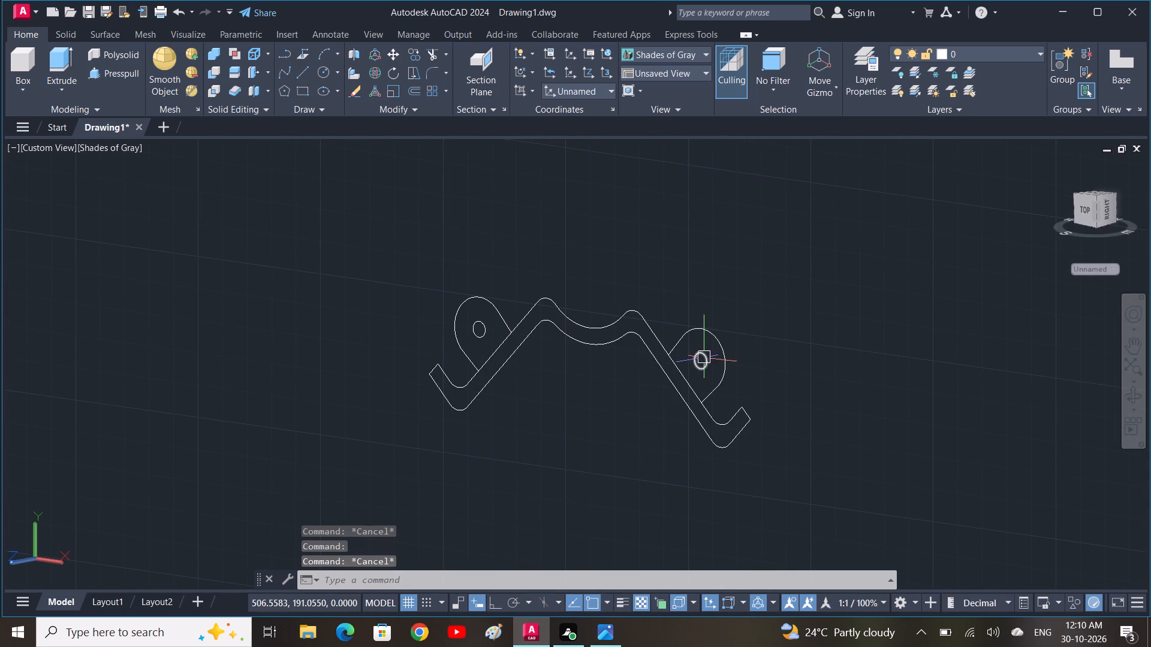
Presspull both closed side tab areas, excluding their circular holes, to a height of 5 each.
left_click(110, 75)
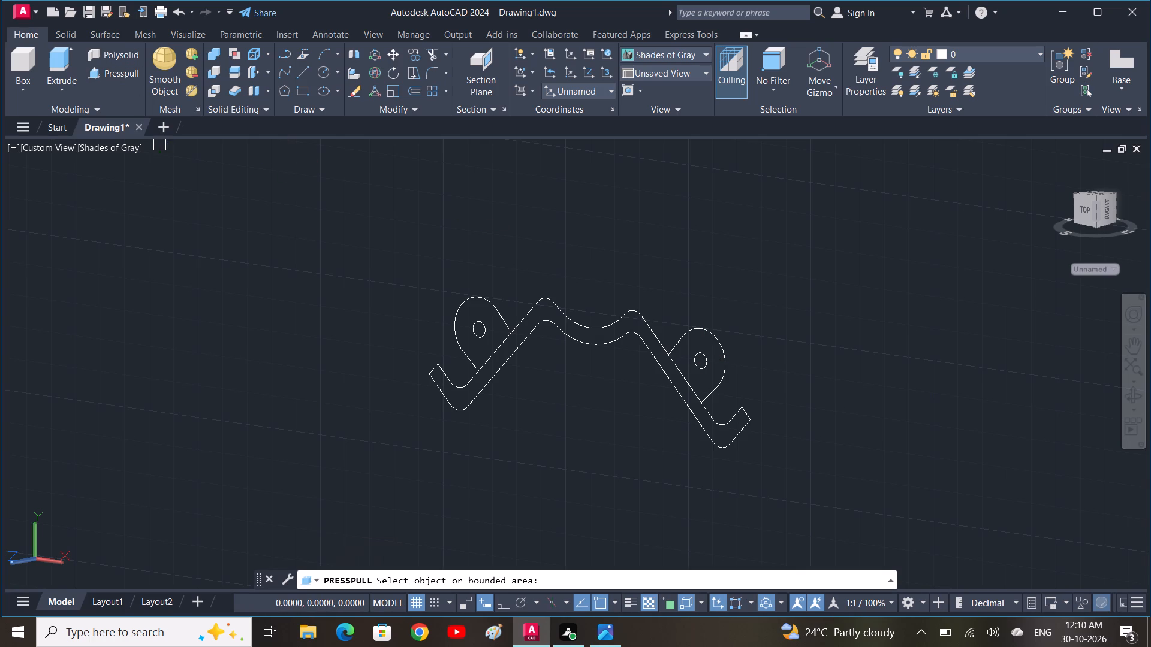
left_click(711, 377)
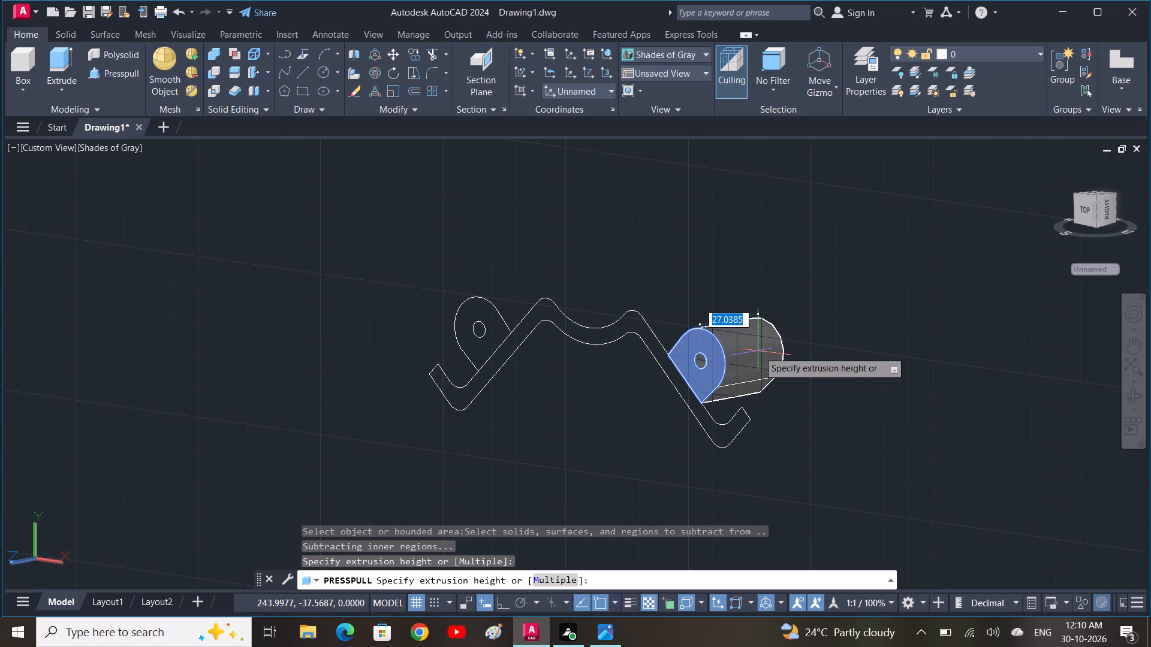
type("5")
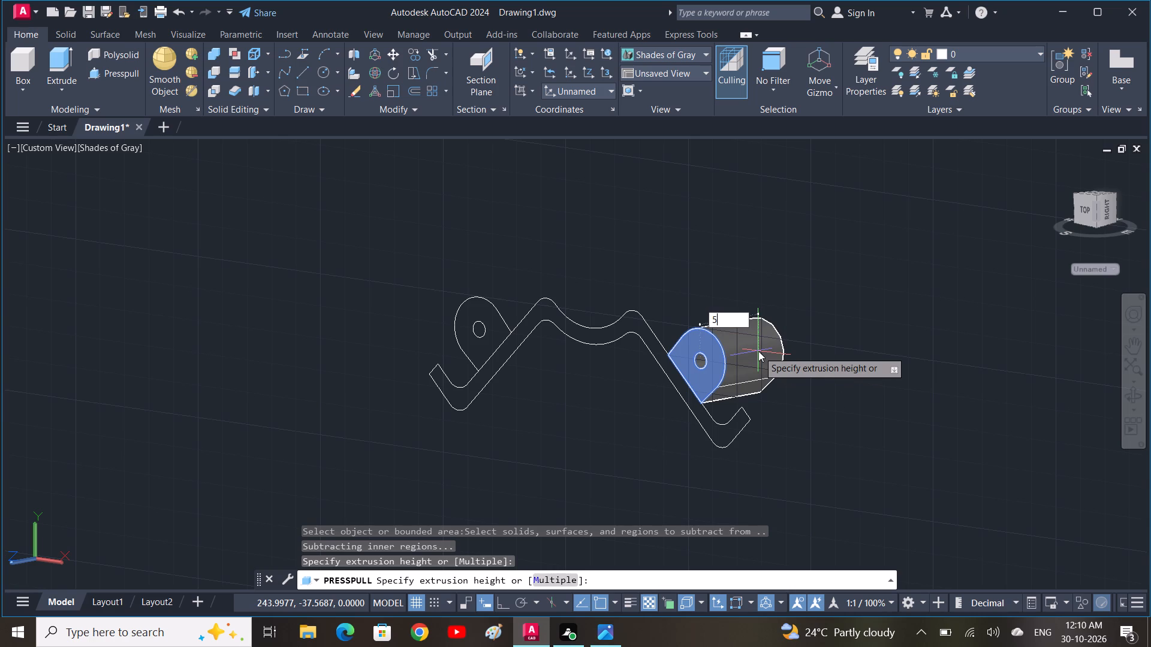
key("space")
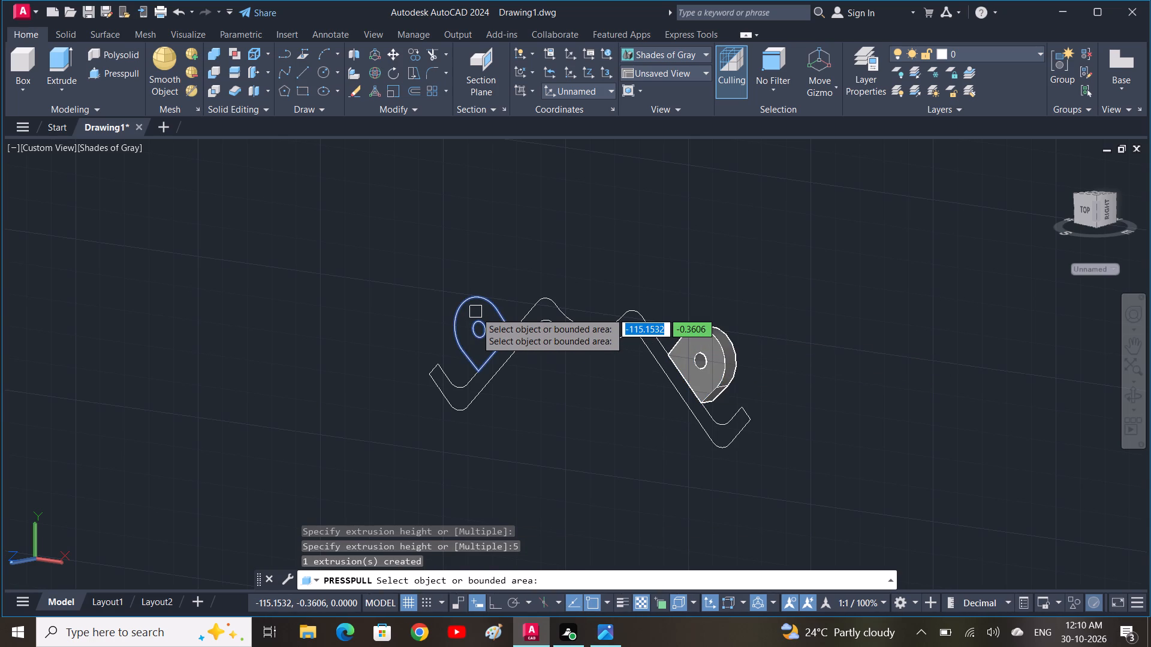
left_click(476, 312)
type("5")
key("space")
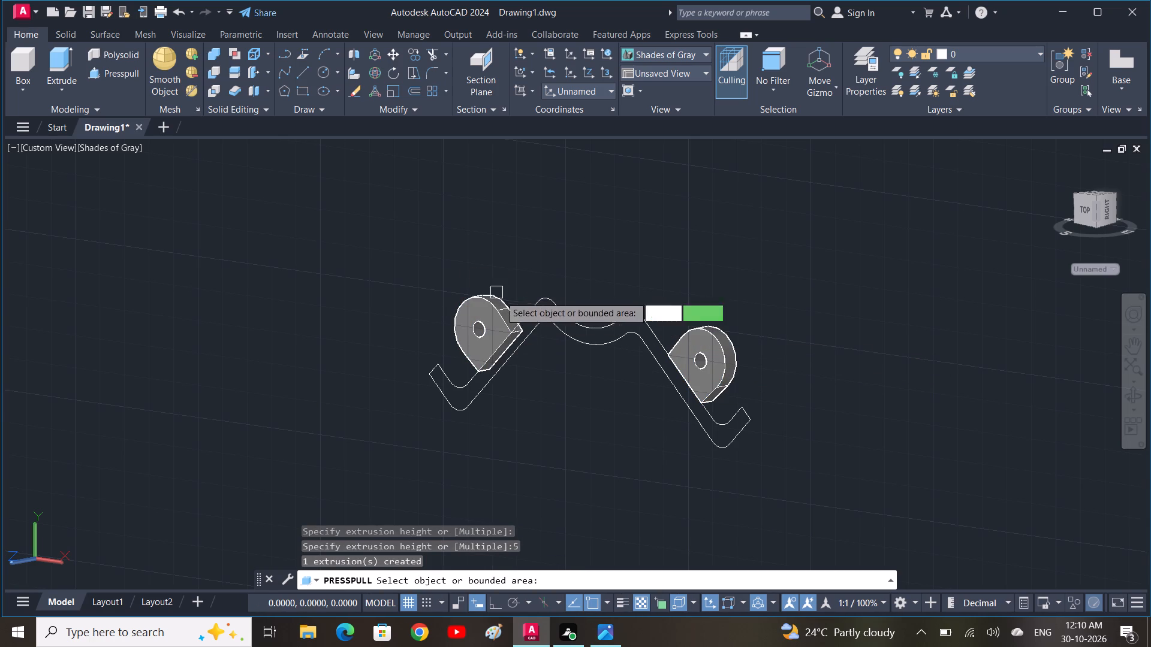
Presspull the bent bracket profile to a length of 70, in the same direction as the tabs.
left_click(558, 329)
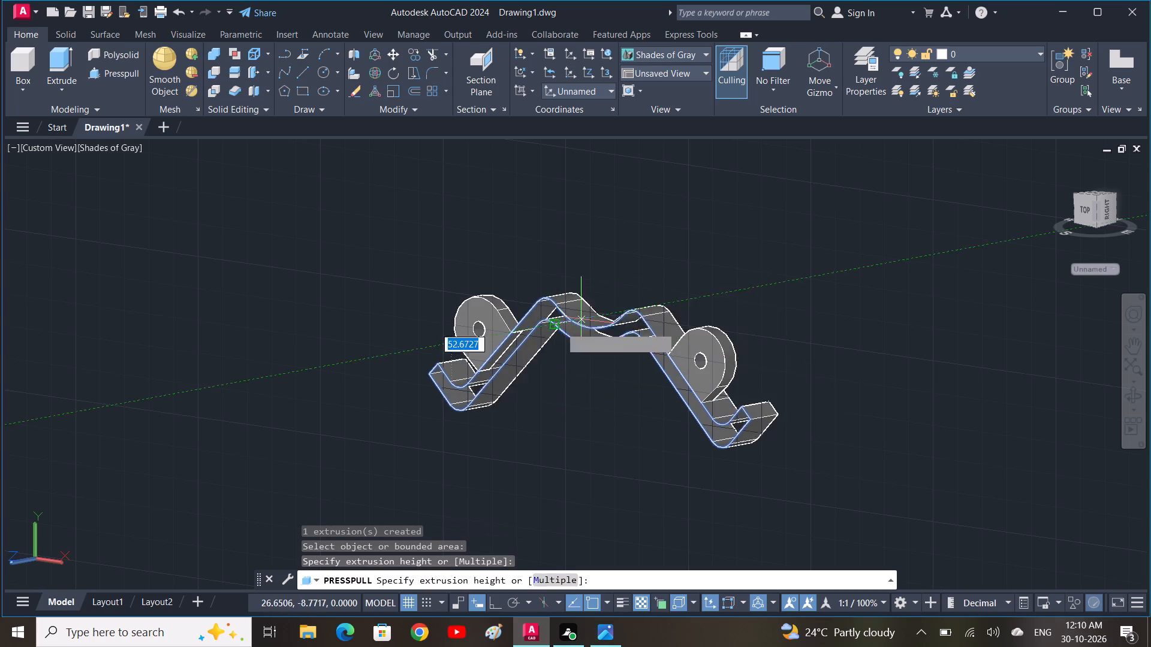
type("70")
key("space")
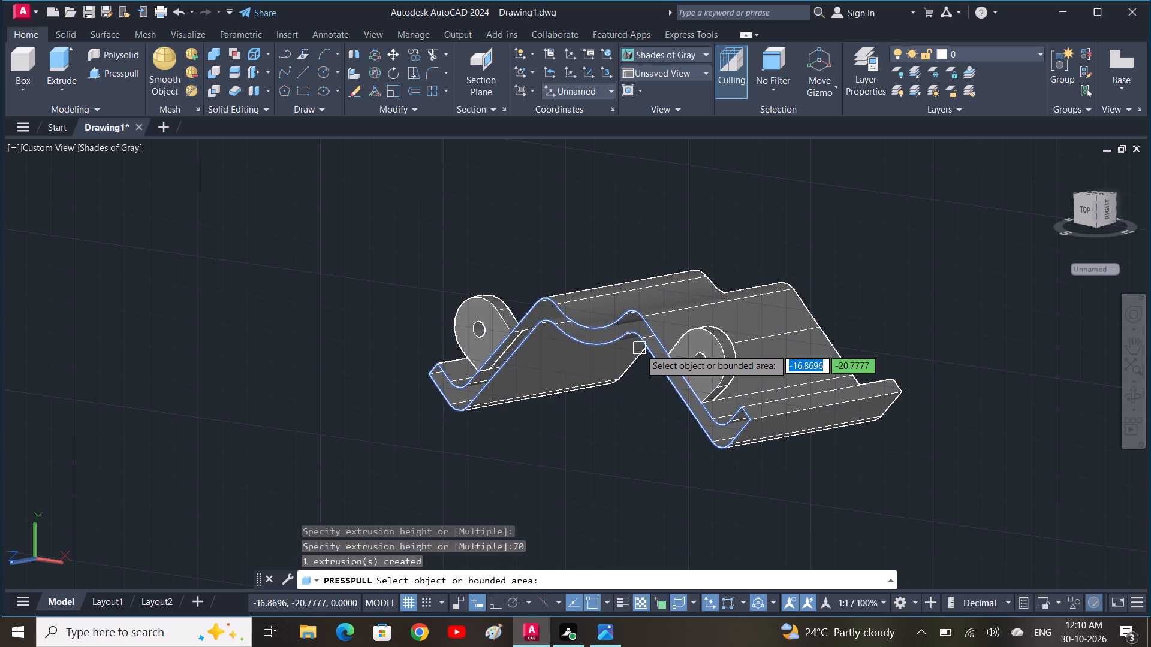
key("Escape")
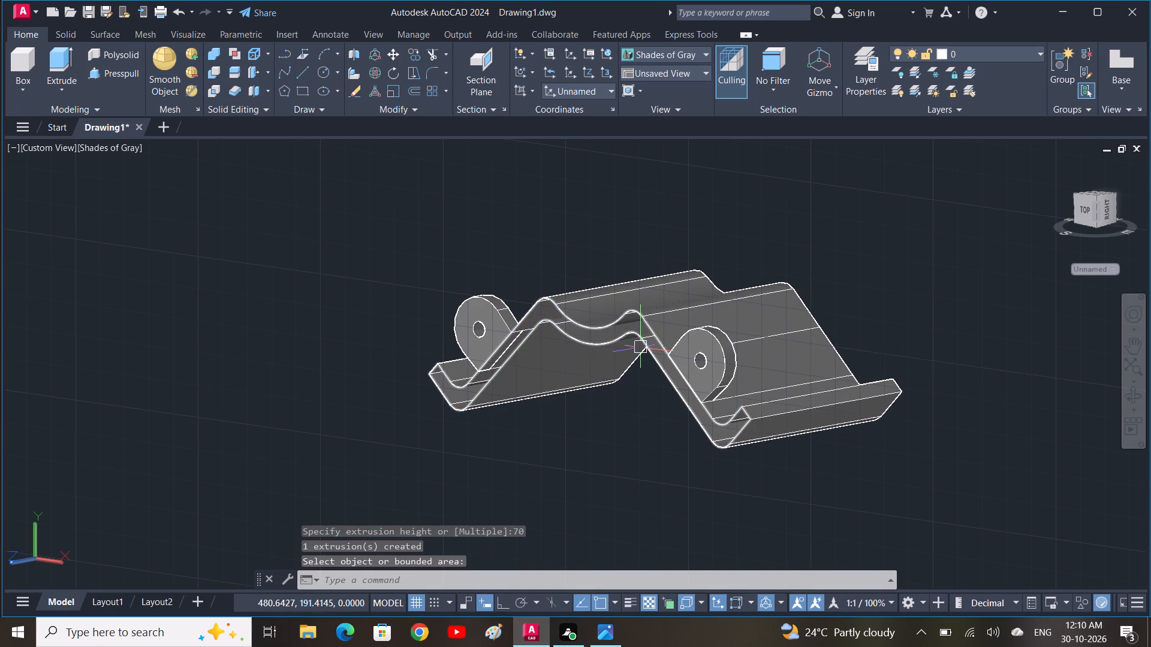
Copy the right-hand side tab solid from its bracket leg's front lower edge to near the same leg's opposite end.
left_click(712, 347)
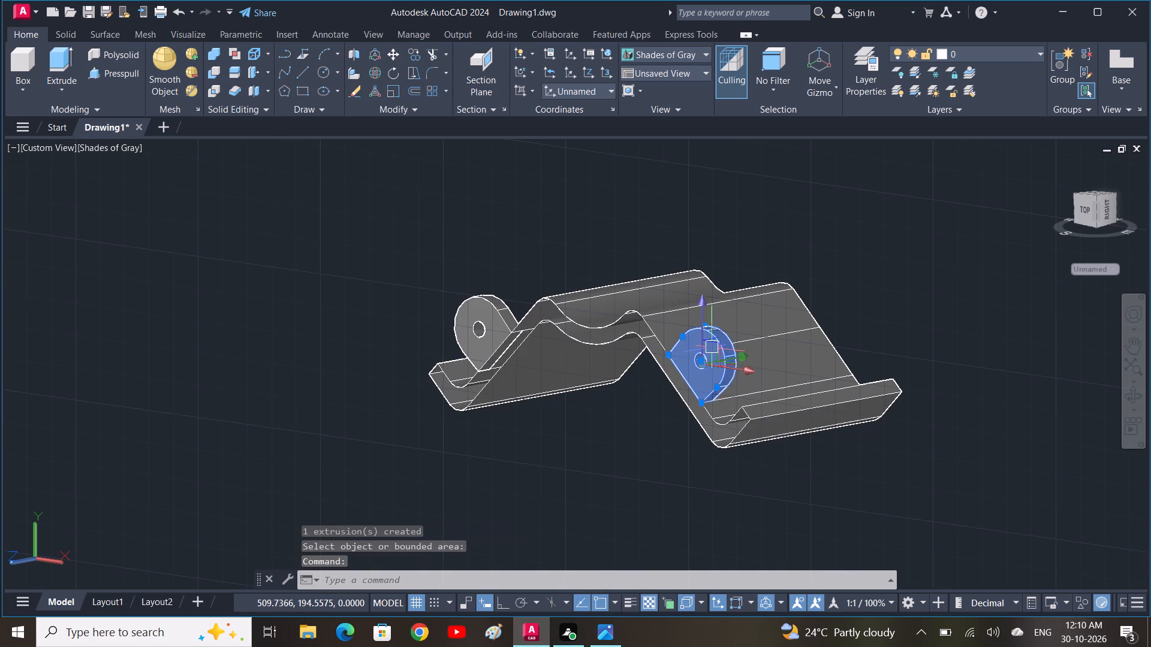
type("co")
key("space")
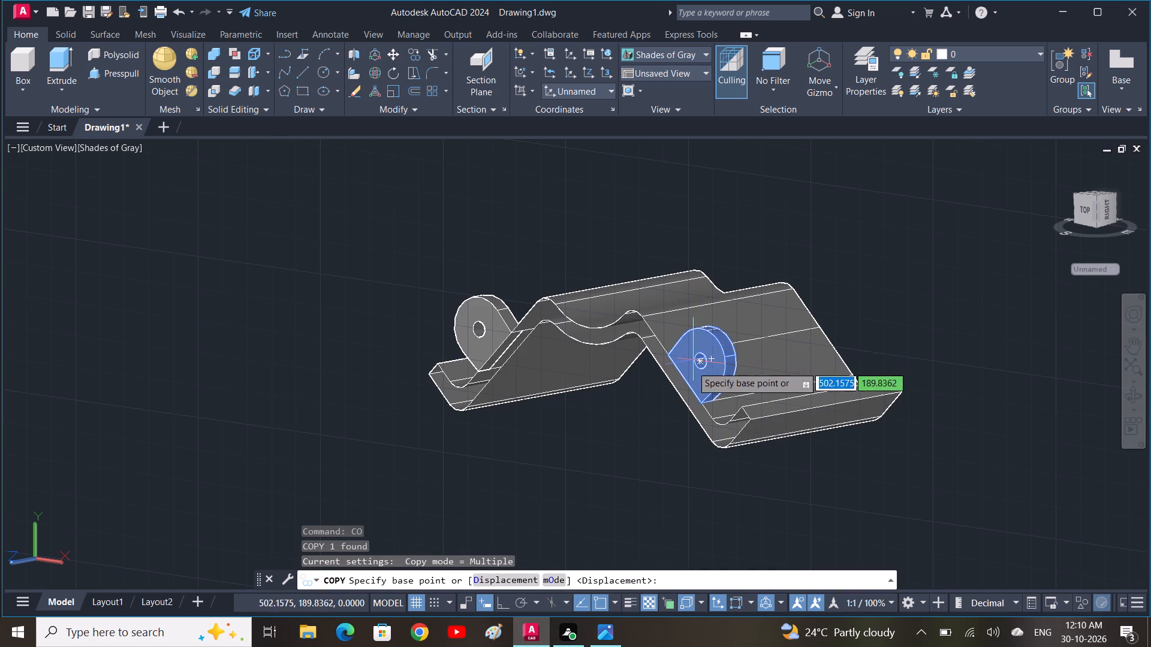
scroll(686, 380, "up", 2)
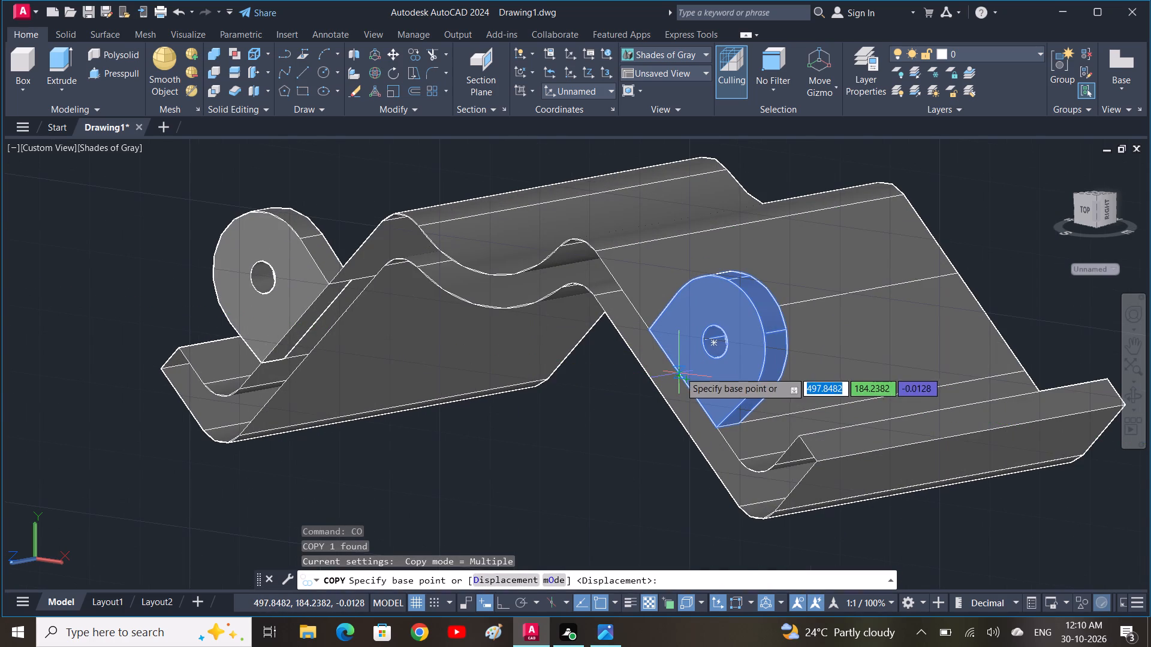
scroll(683, 377, "up", 3)
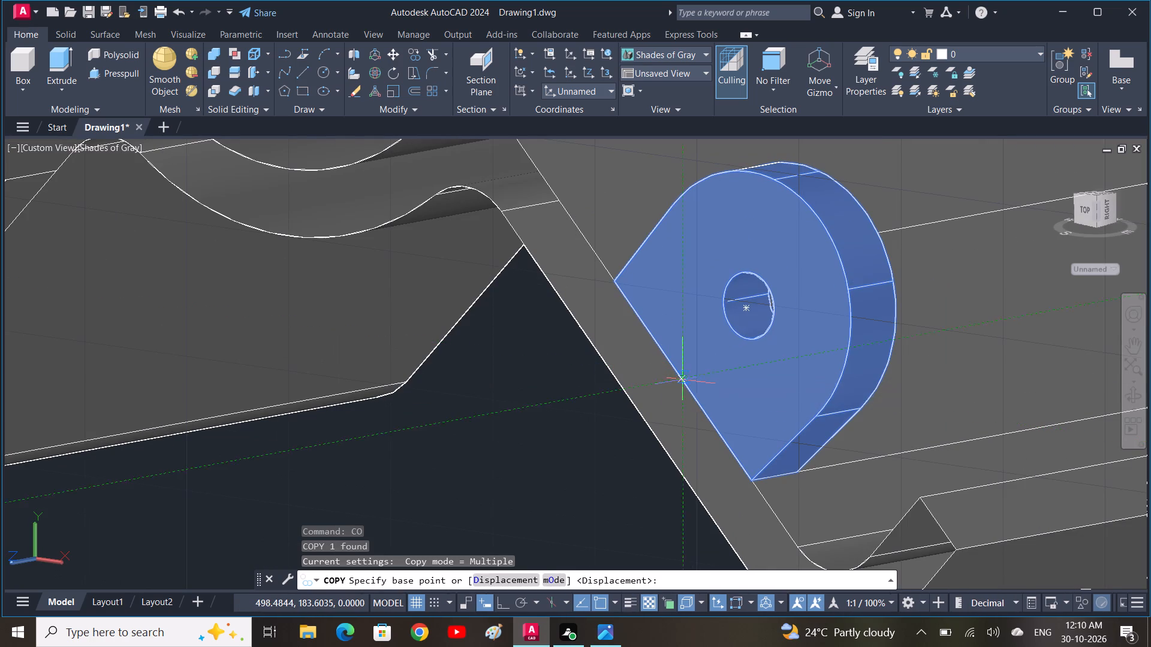
left_click(647, 428)
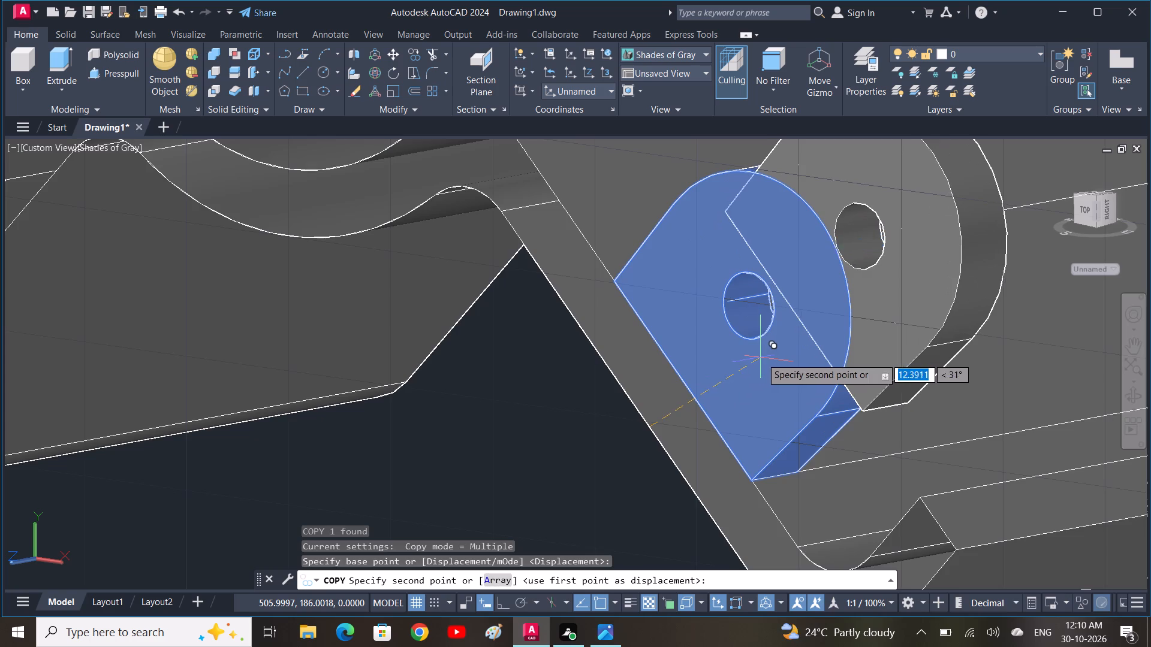
middle_click_drag(764, 358, 451, 428)
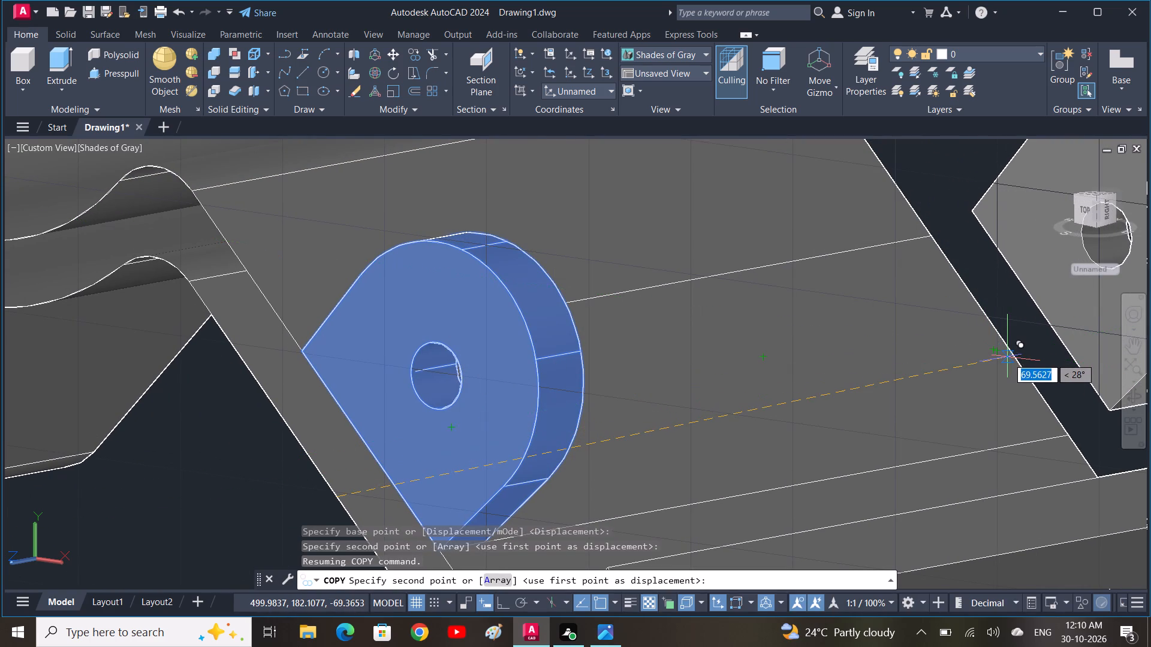
middle_click_drag(1008, 361, 919, 382, "shift")
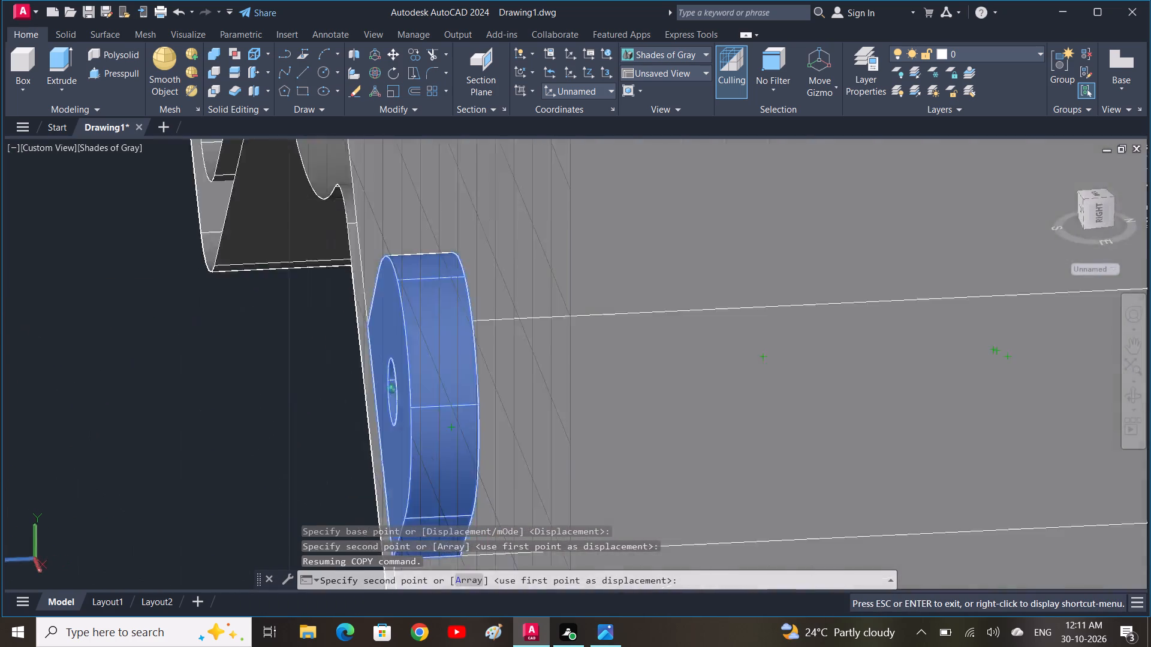
middle_click_drag(919, 382, 636, 379, "shift")
middle_click_drag(474, 355, 784, 276)
middle_click_drag(459, 362, 537, 380, "shift")
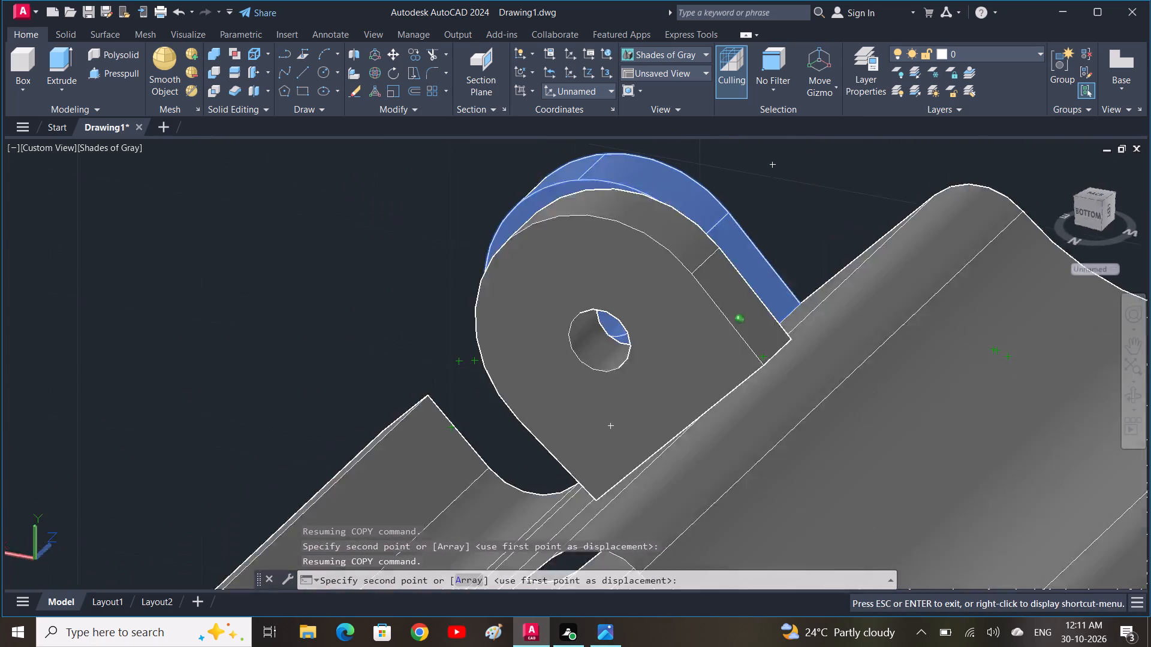
middle_click_drag(537, 380, 555, 386, "shift")
middle_click_drag(551, 371, 664, 226)
scroll(642, 330, "down", 2)
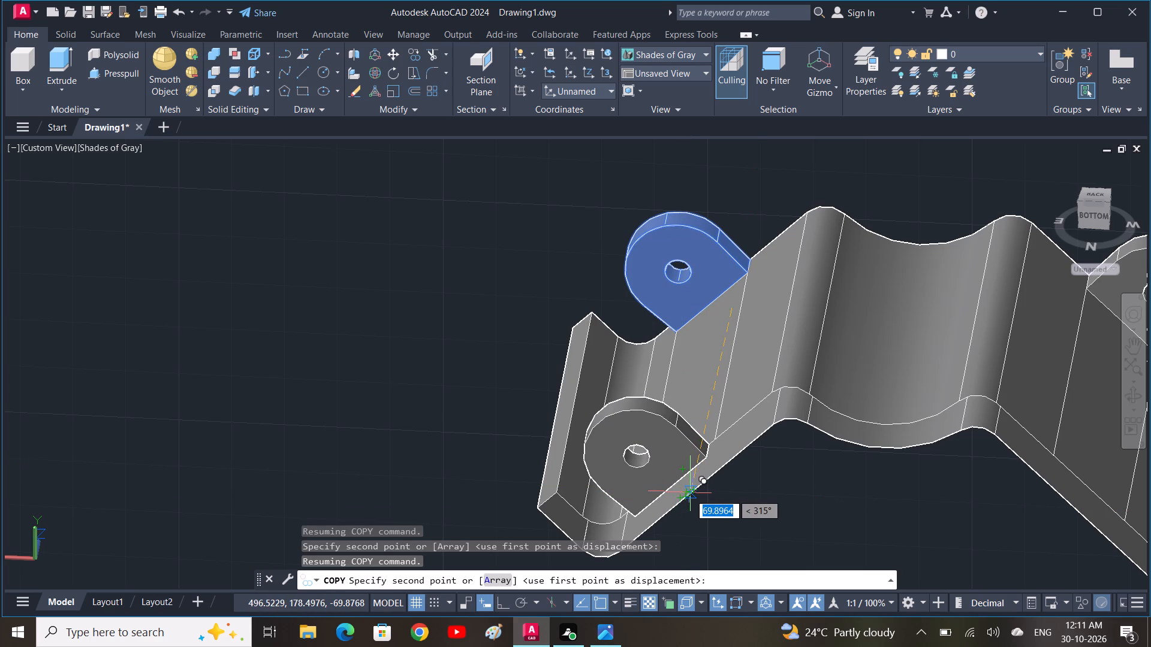
scroll(688, 494, "up", 2)
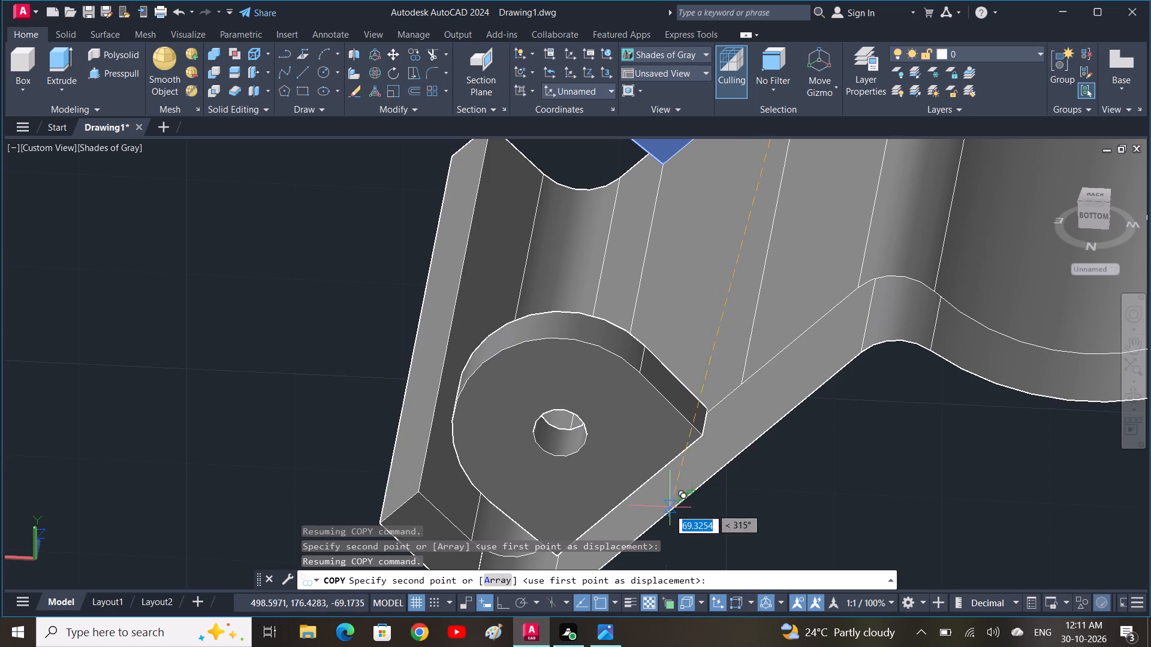
middle_click_drag(665, 515, 677, 481)
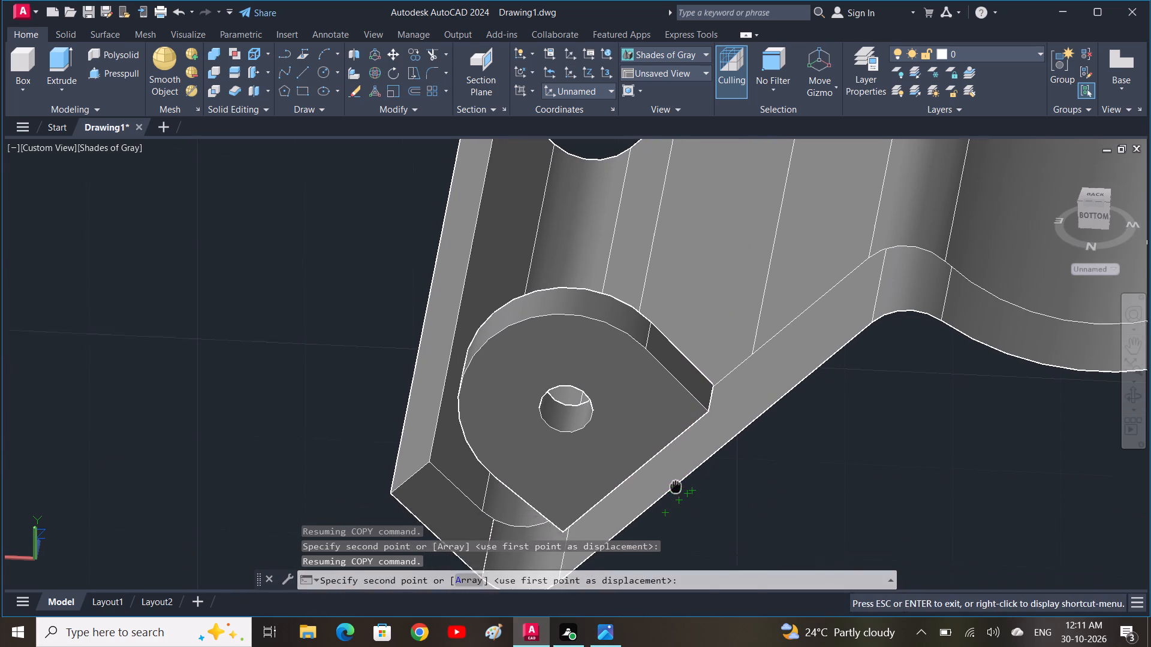
middle_click_drag(677, 481, 685, 465)
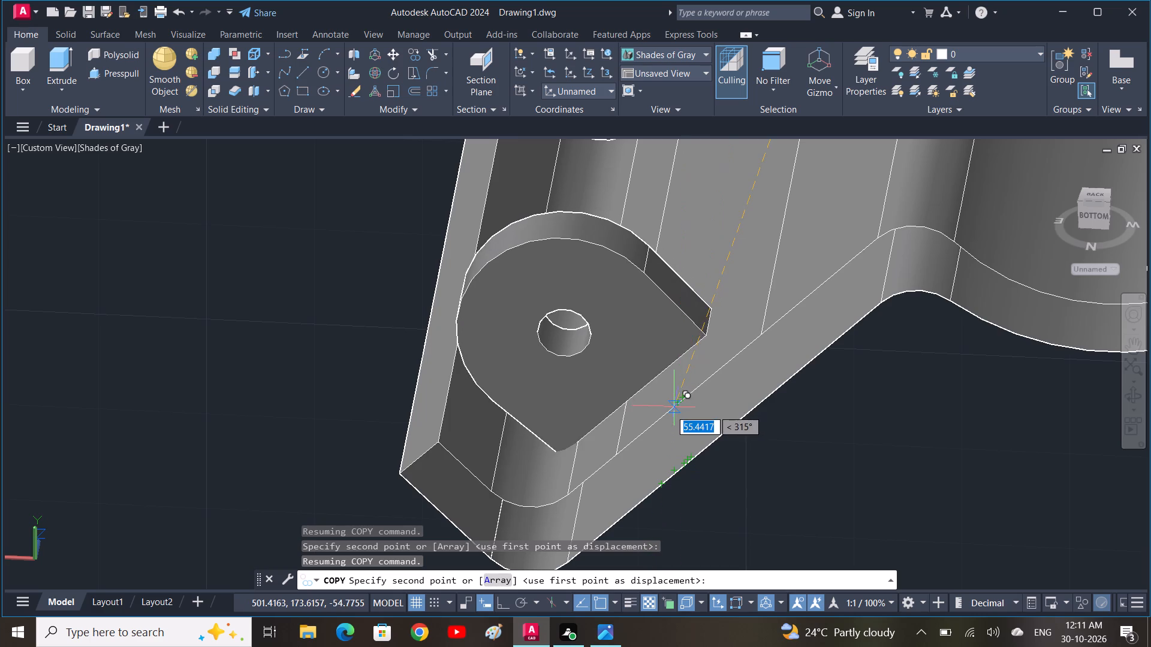
left_click(724, 389)
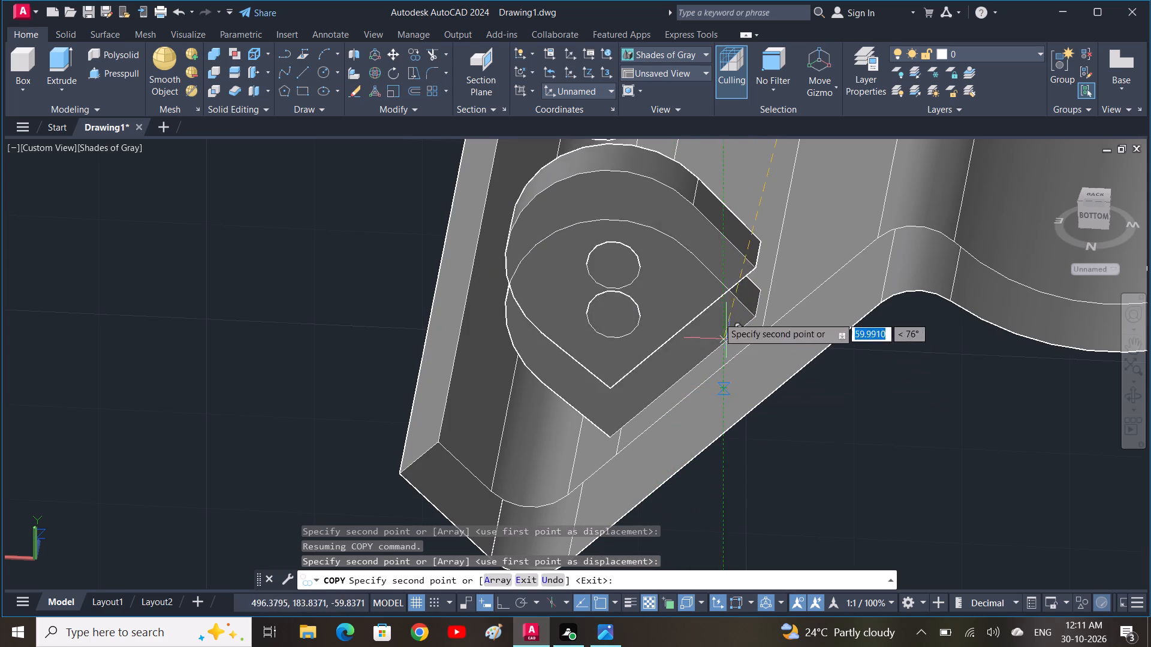
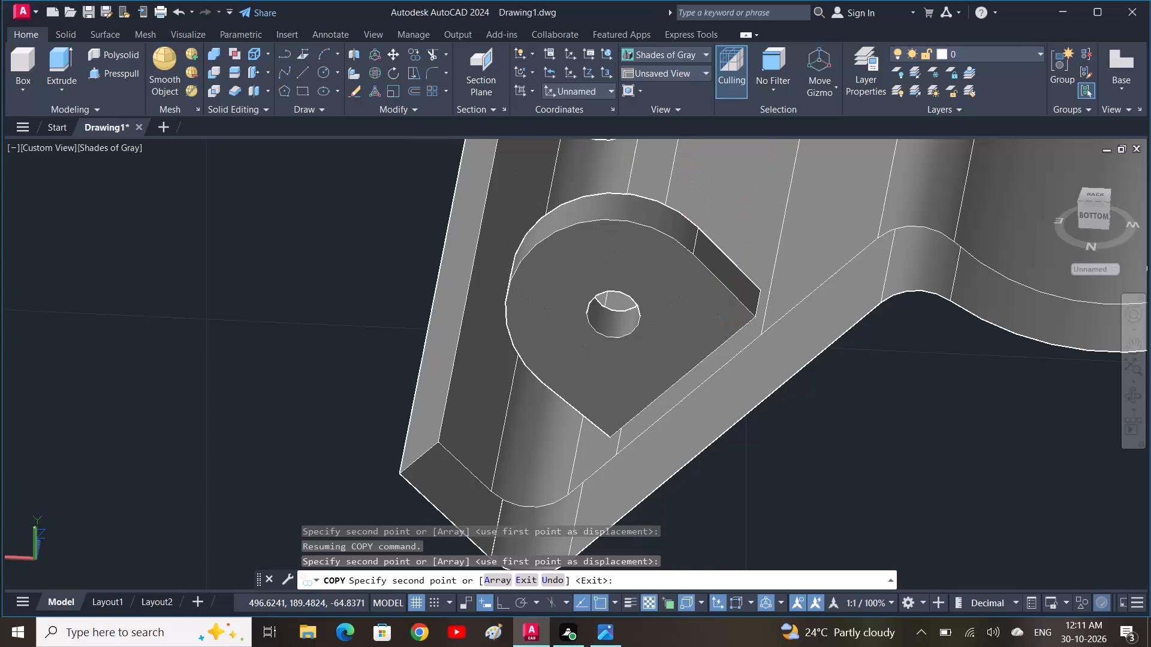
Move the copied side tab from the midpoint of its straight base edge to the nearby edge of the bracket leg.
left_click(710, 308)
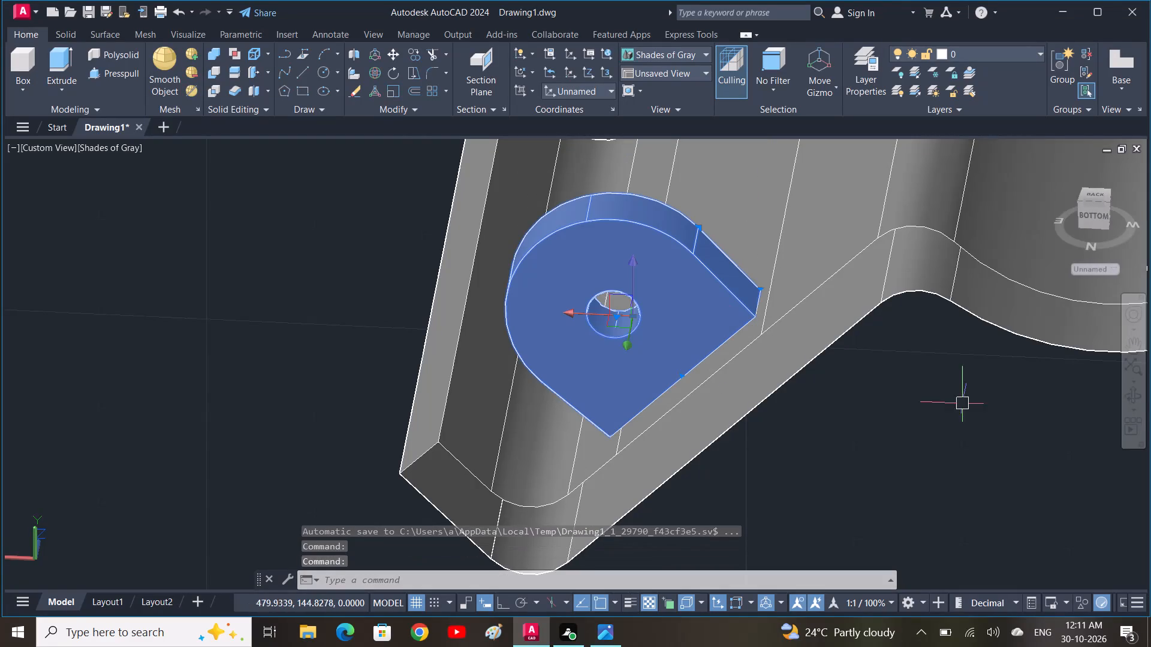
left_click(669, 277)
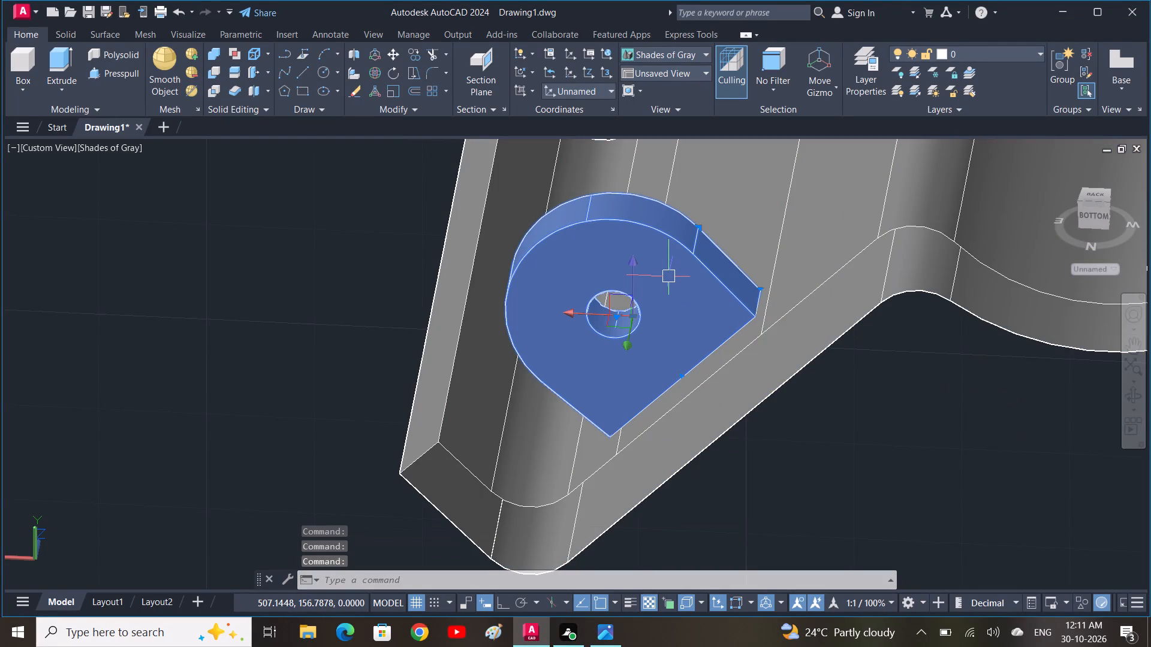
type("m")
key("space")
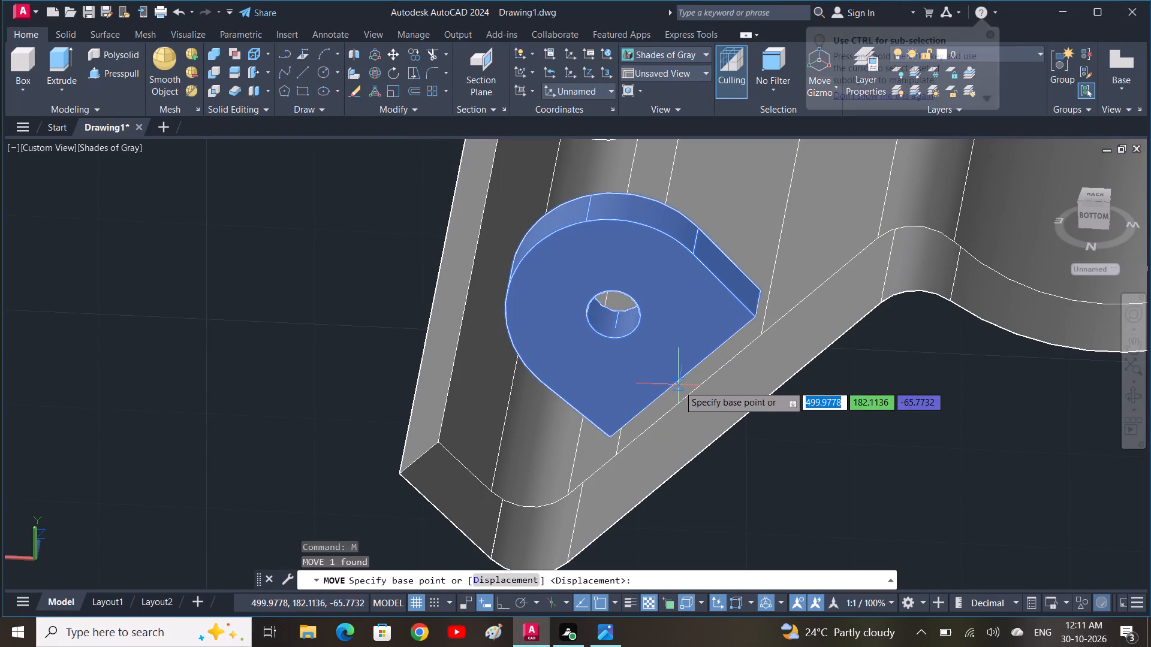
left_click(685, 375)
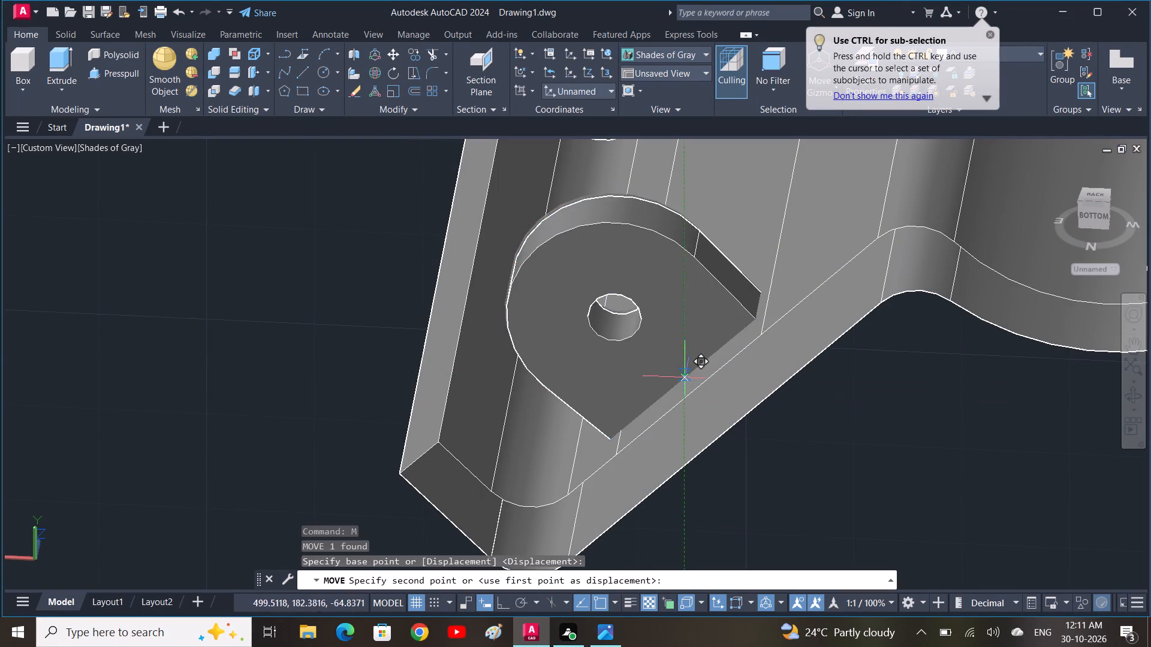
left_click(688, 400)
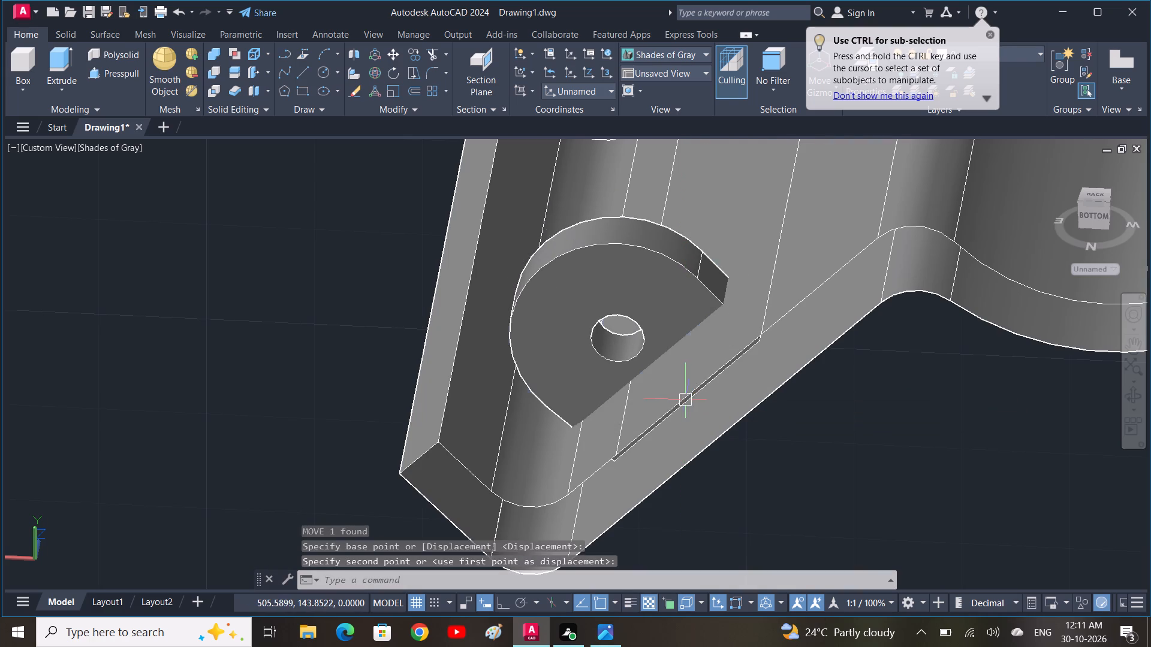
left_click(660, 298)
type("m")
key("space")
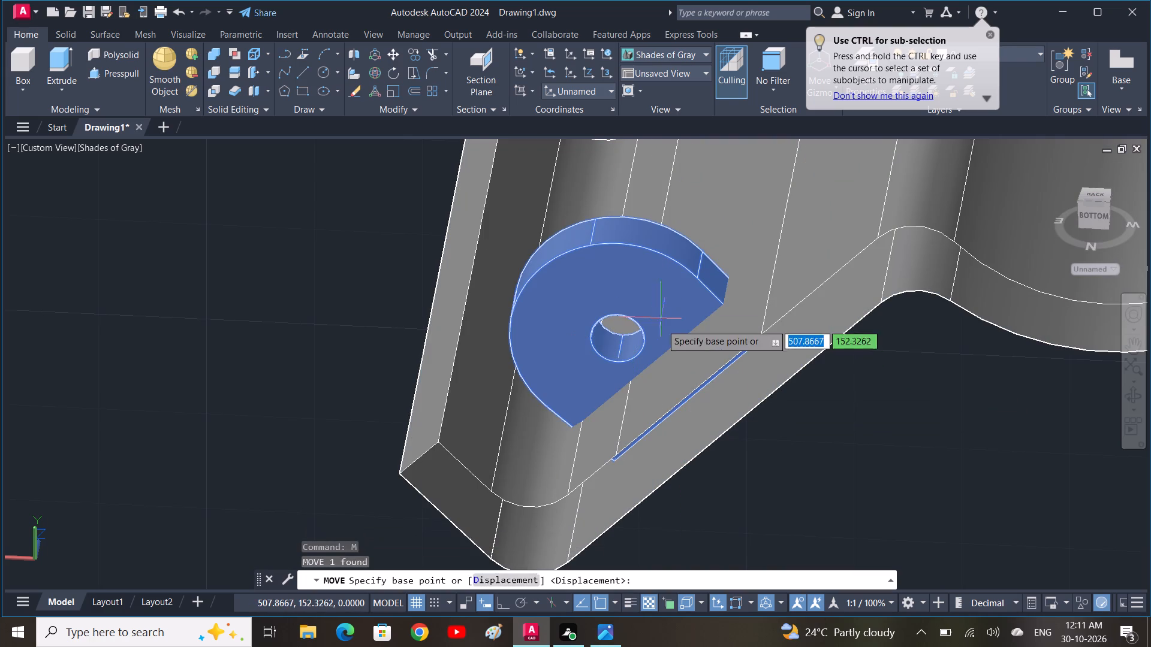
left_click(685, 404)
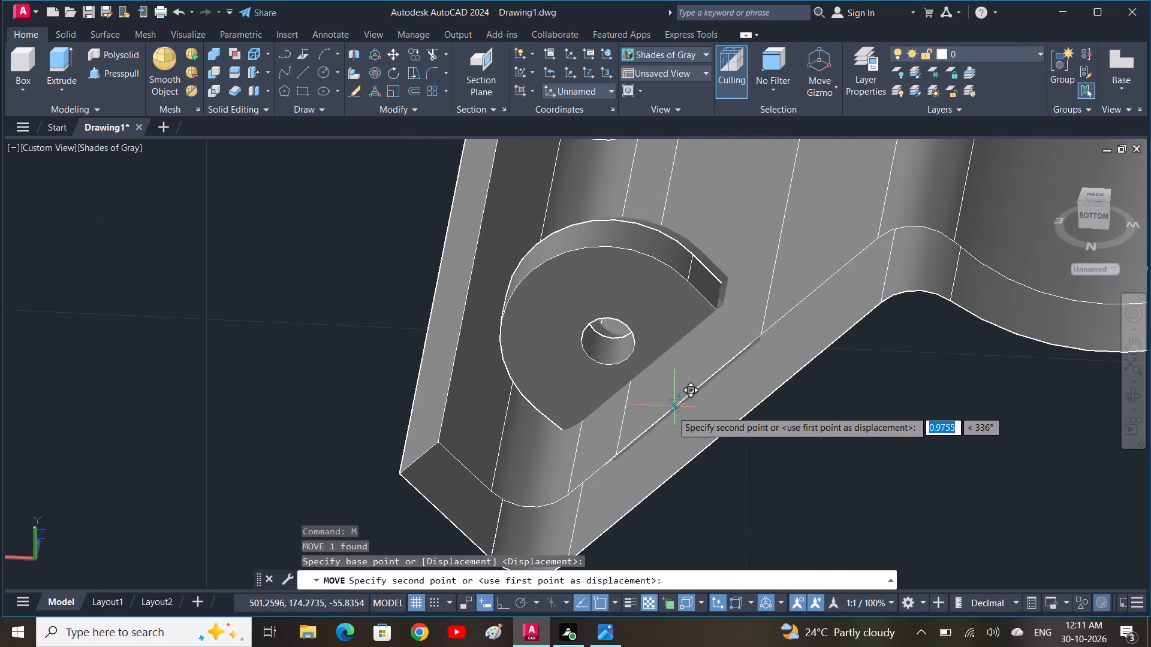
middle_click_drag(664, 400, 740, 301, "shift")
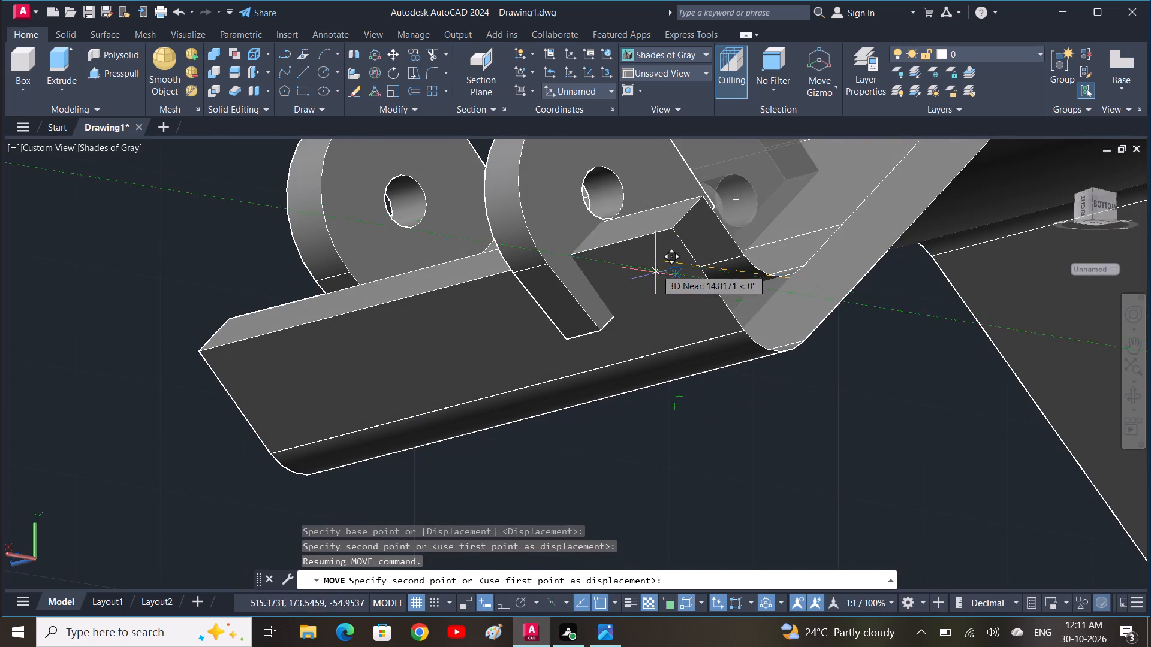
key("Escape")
Delete the misplaced side tab copy at the far end of the bracket leg.
middle_click_drag(666, 235, 717, 416)
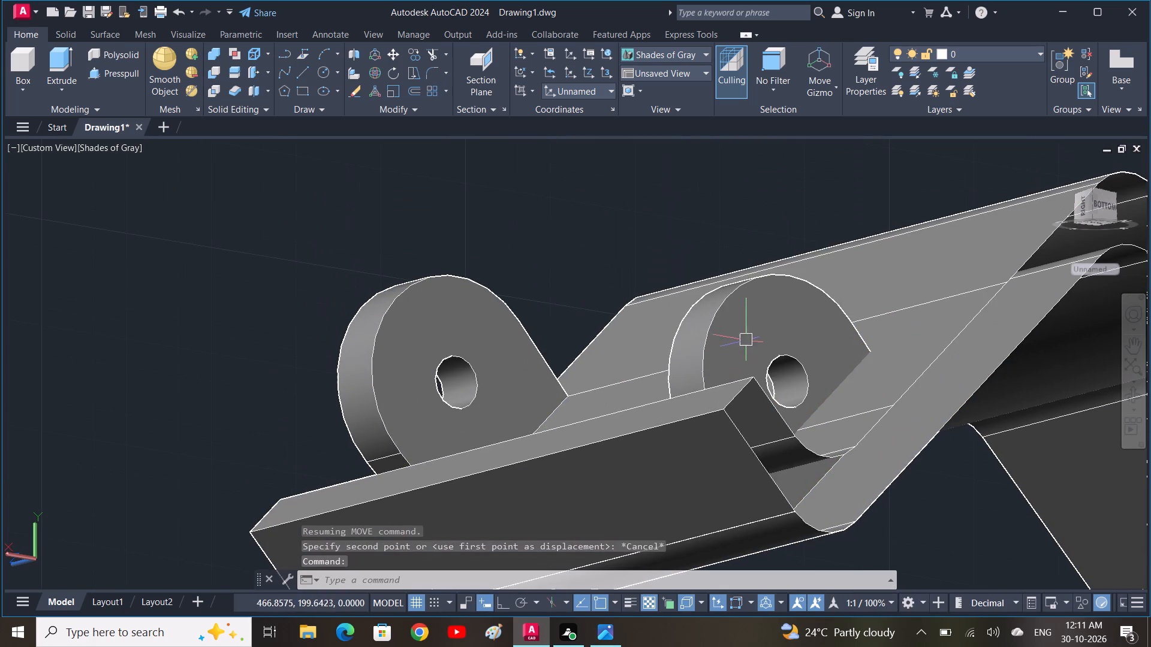
left_click(748, 338)
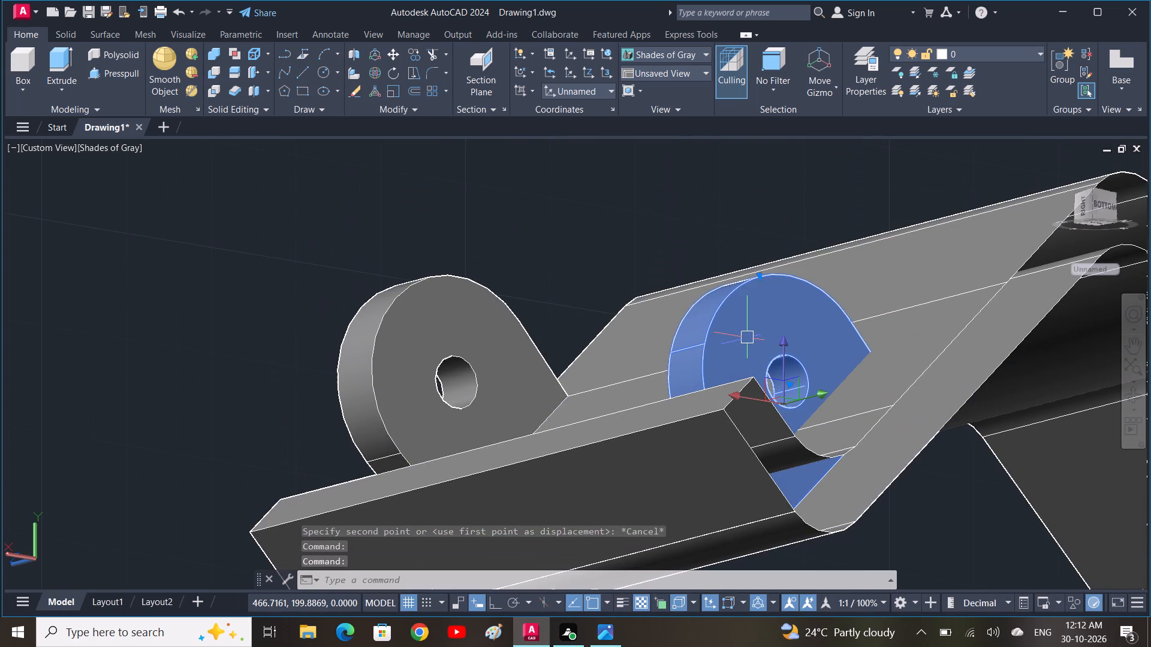
key("Delete")
Set the model to the Top view with both original side tabs in sight.
scroll(748, 338, "down", 2)
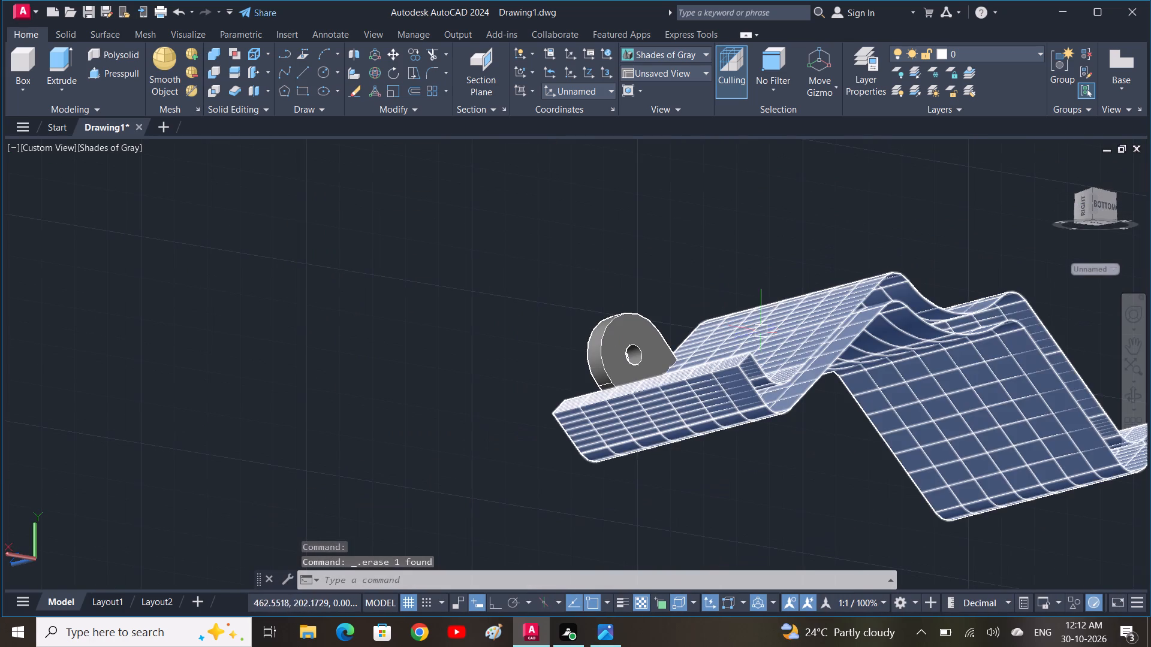
middle_click_drag(644, 359, 704, 458, "shift")
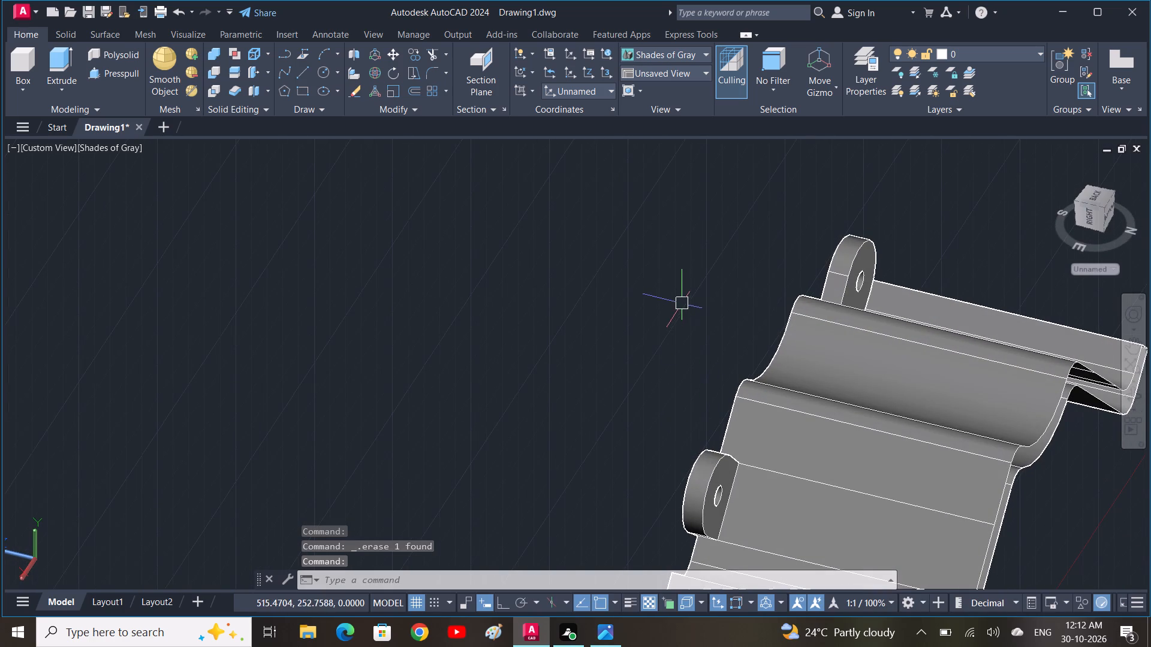
left_click(43, 146)
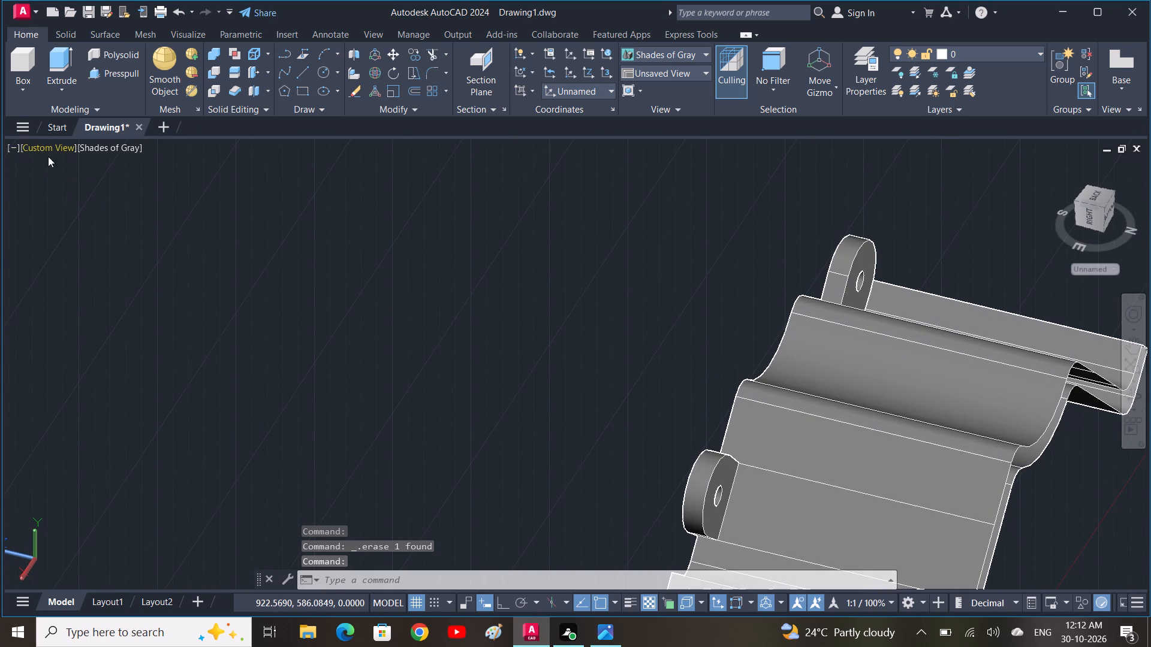
left_click(67, 188)
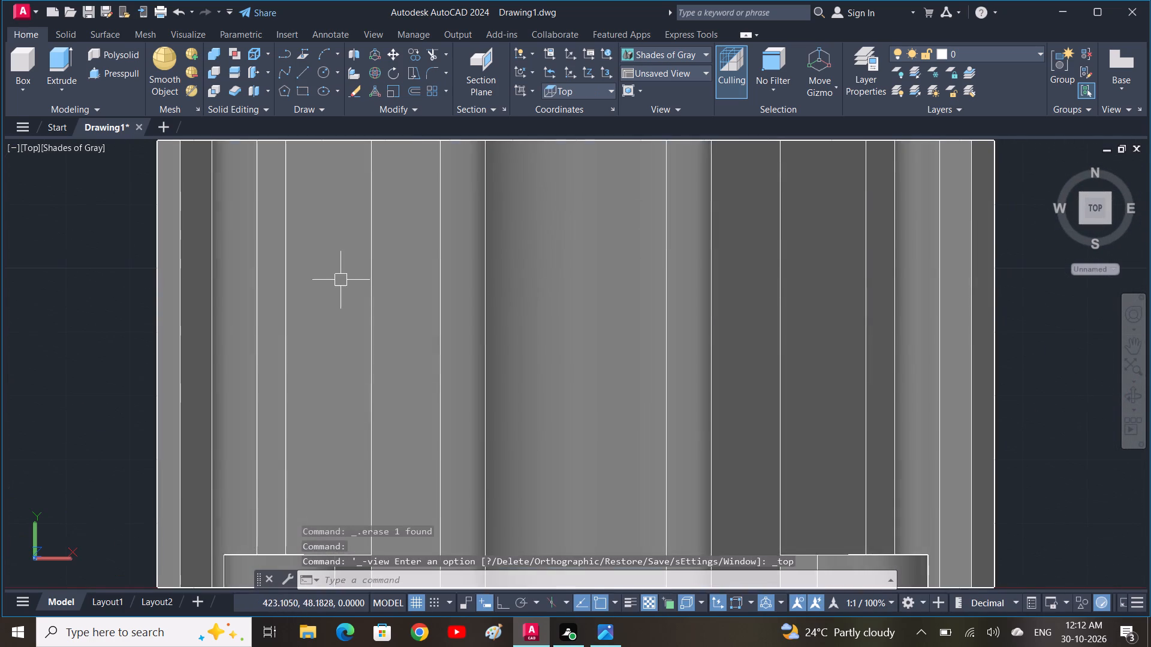
middle_click_drag(377, 305, 381, 221)
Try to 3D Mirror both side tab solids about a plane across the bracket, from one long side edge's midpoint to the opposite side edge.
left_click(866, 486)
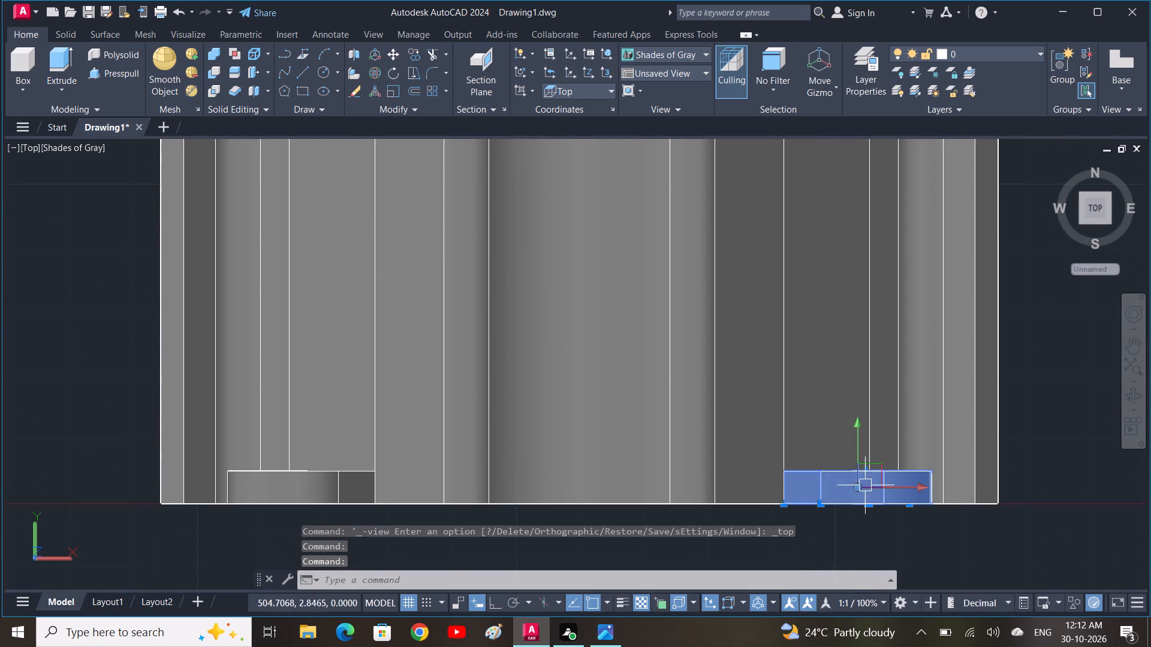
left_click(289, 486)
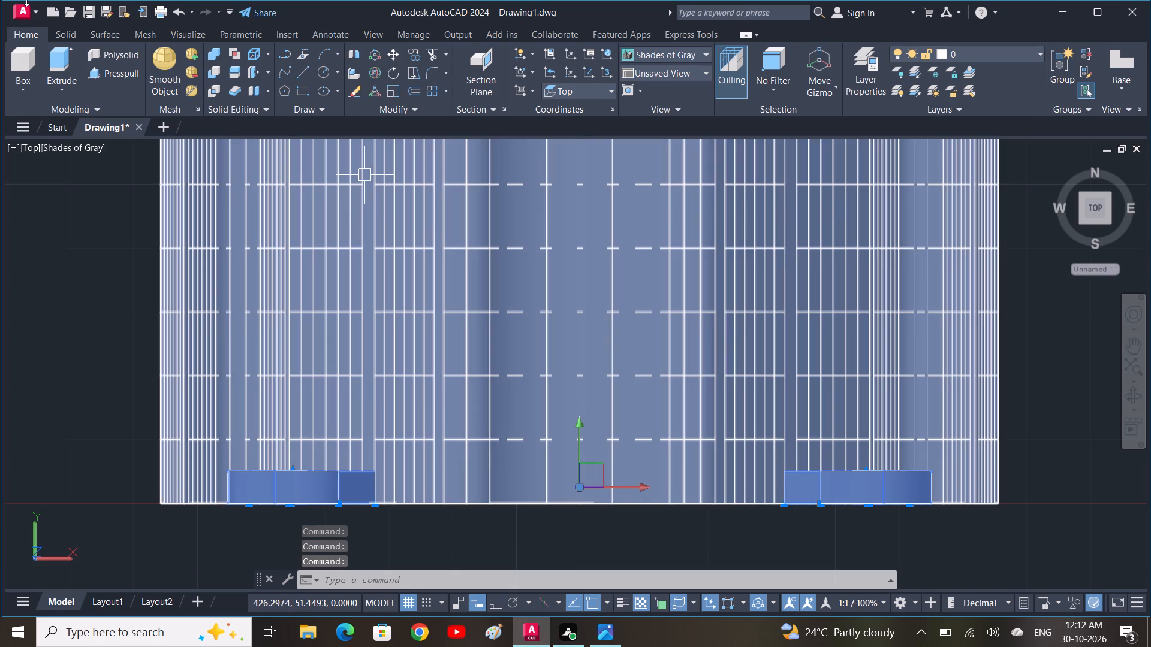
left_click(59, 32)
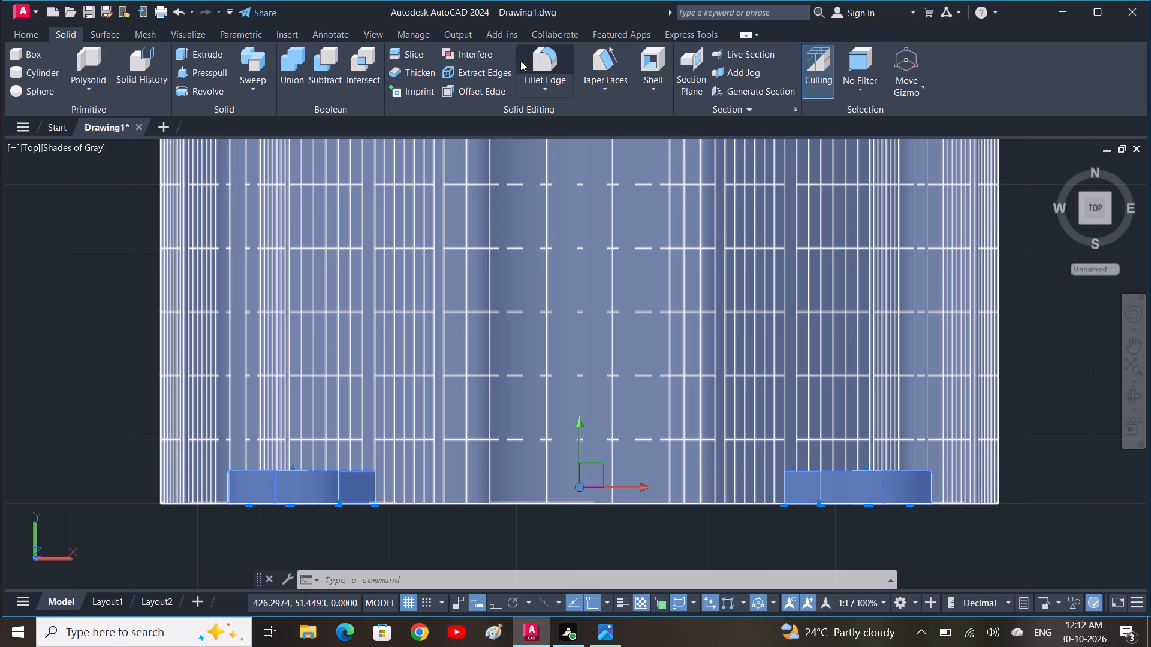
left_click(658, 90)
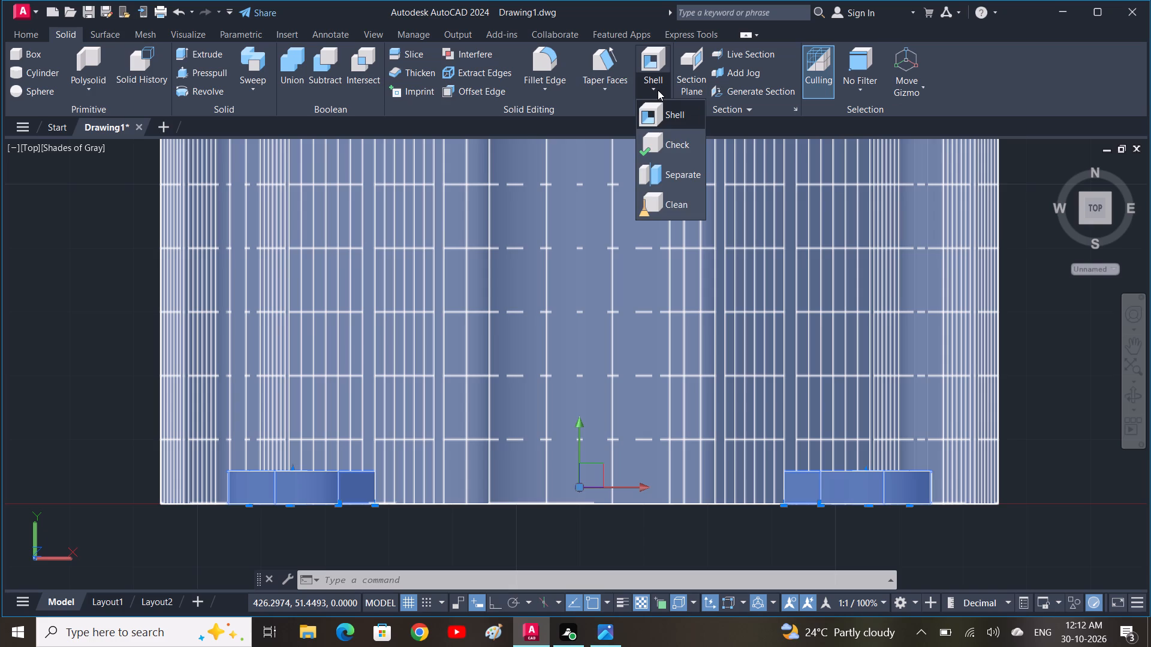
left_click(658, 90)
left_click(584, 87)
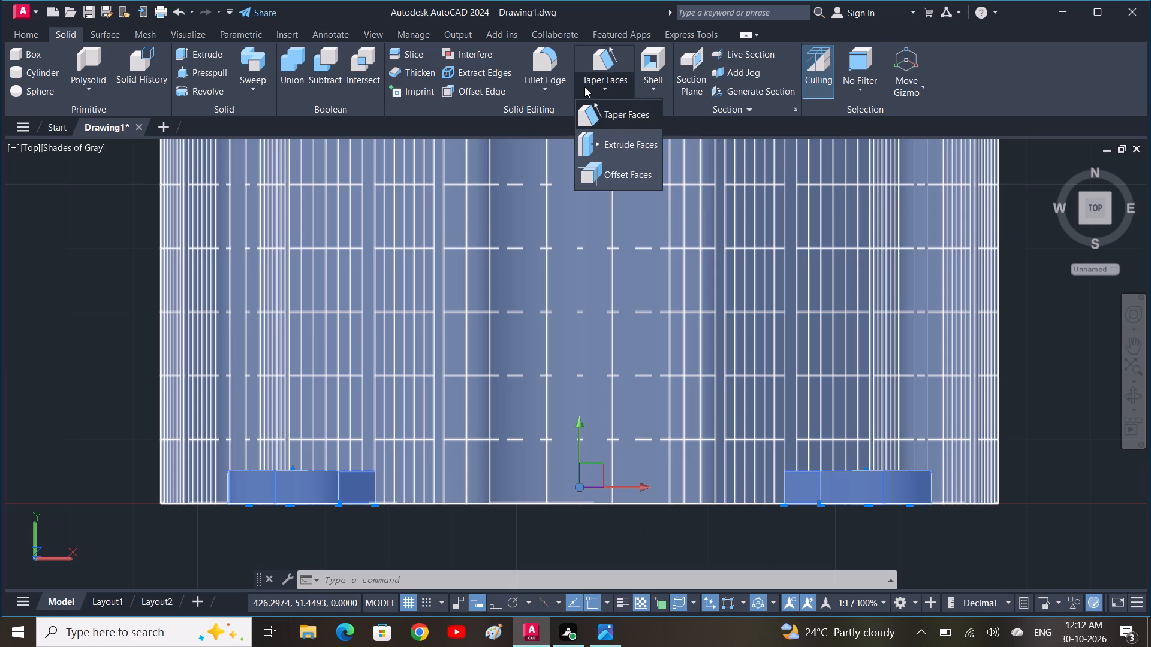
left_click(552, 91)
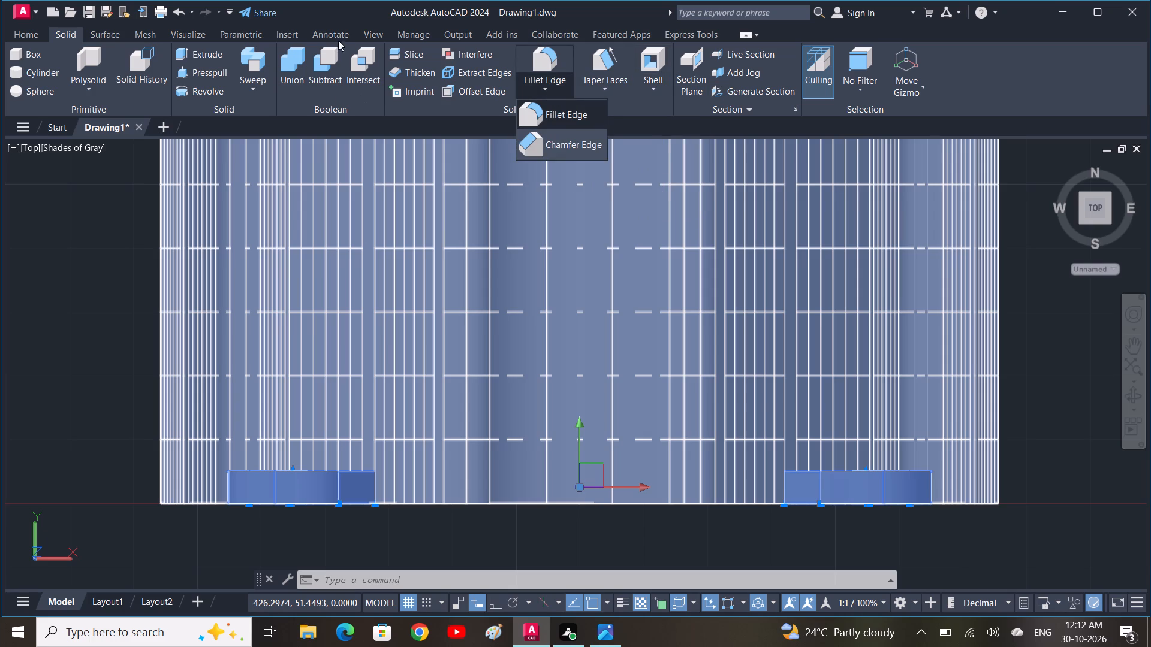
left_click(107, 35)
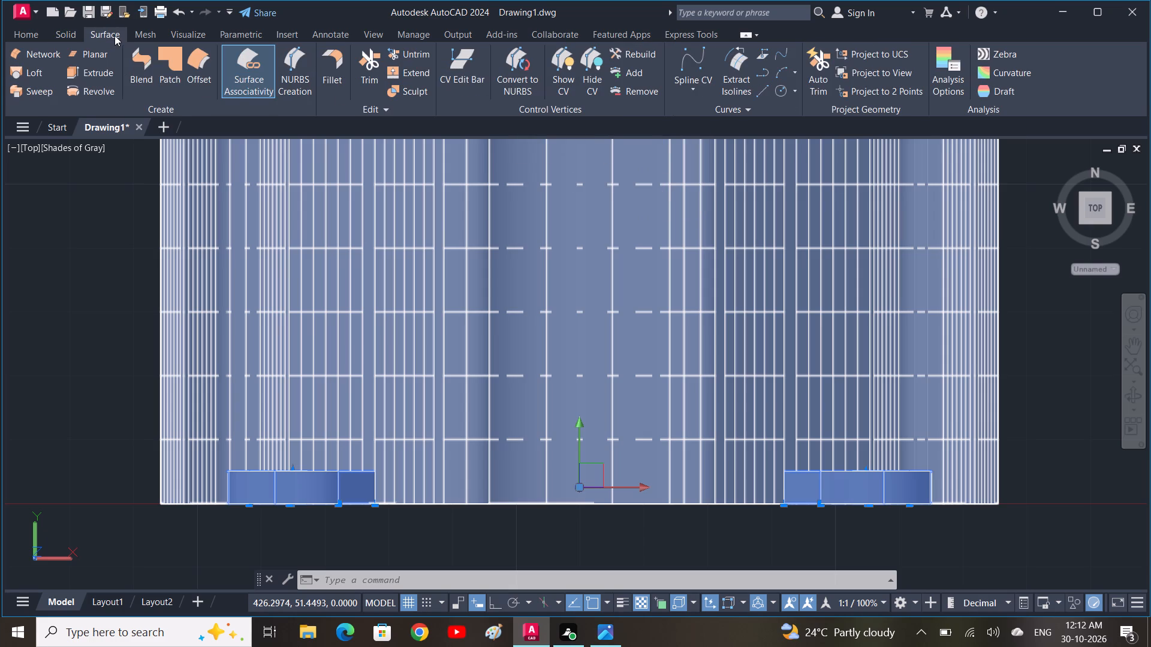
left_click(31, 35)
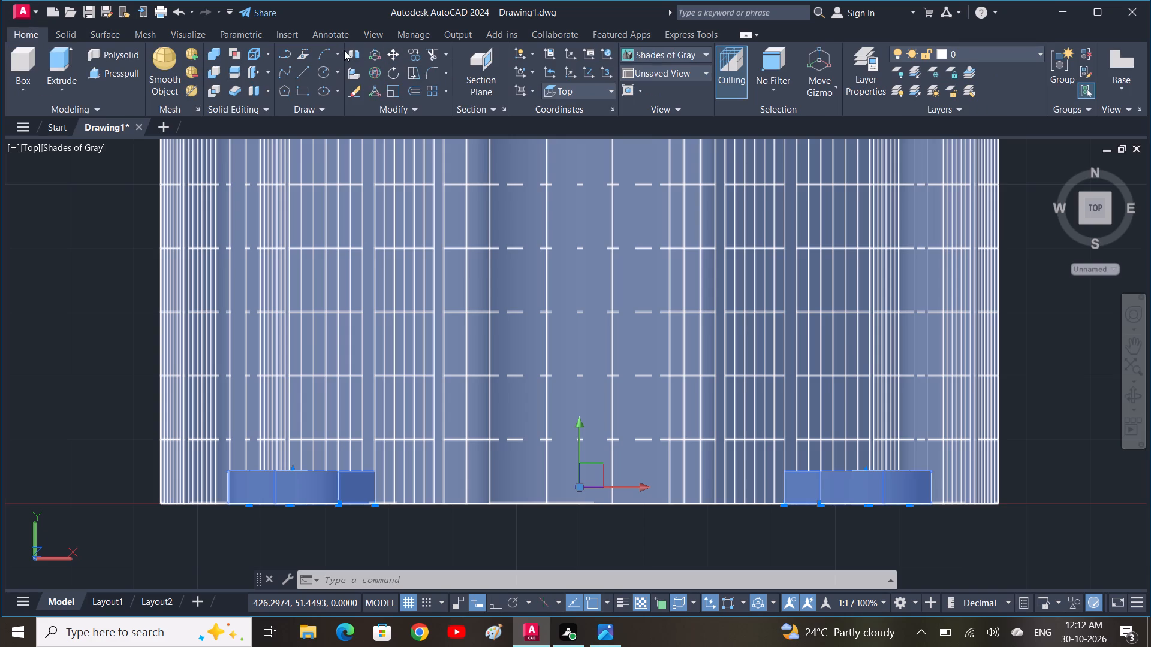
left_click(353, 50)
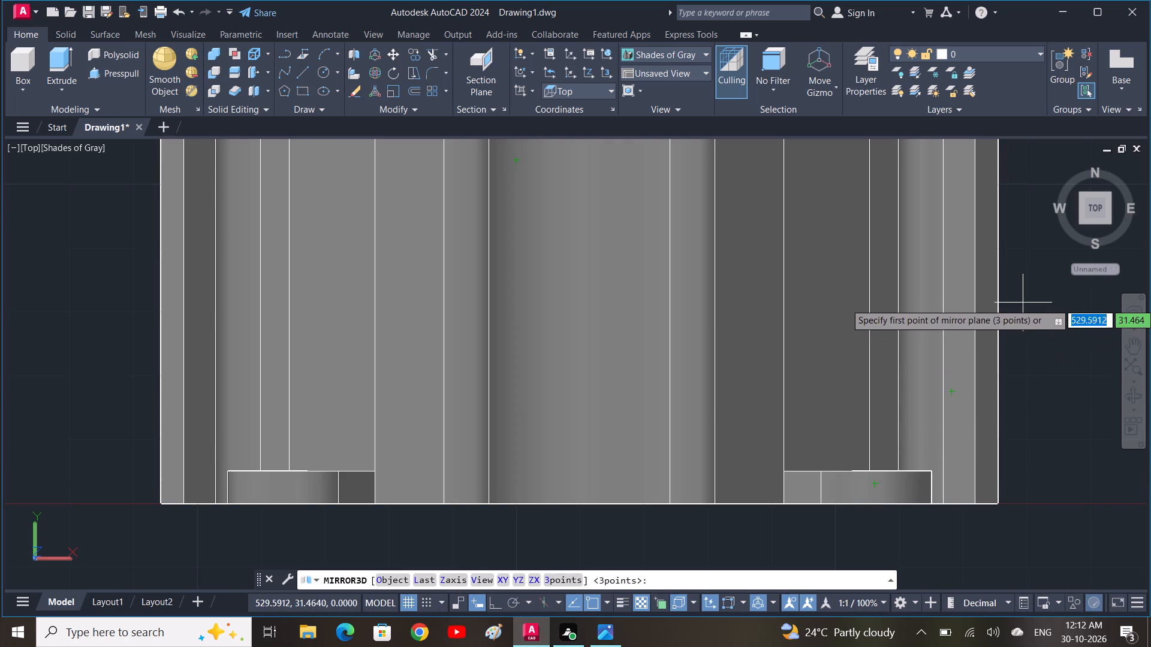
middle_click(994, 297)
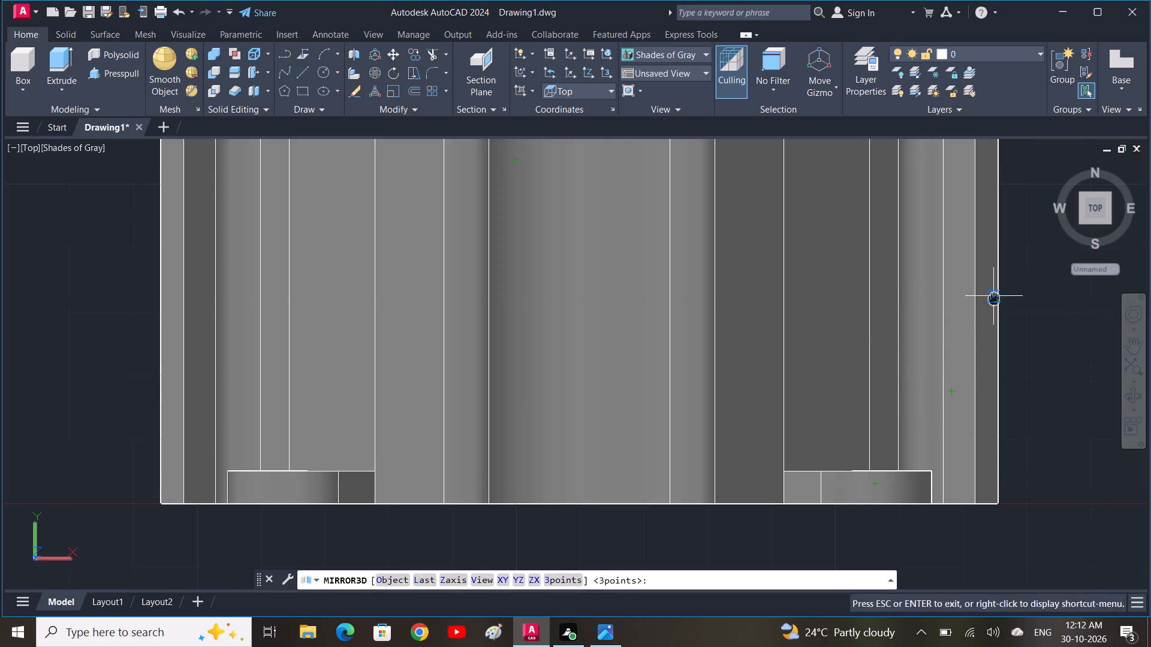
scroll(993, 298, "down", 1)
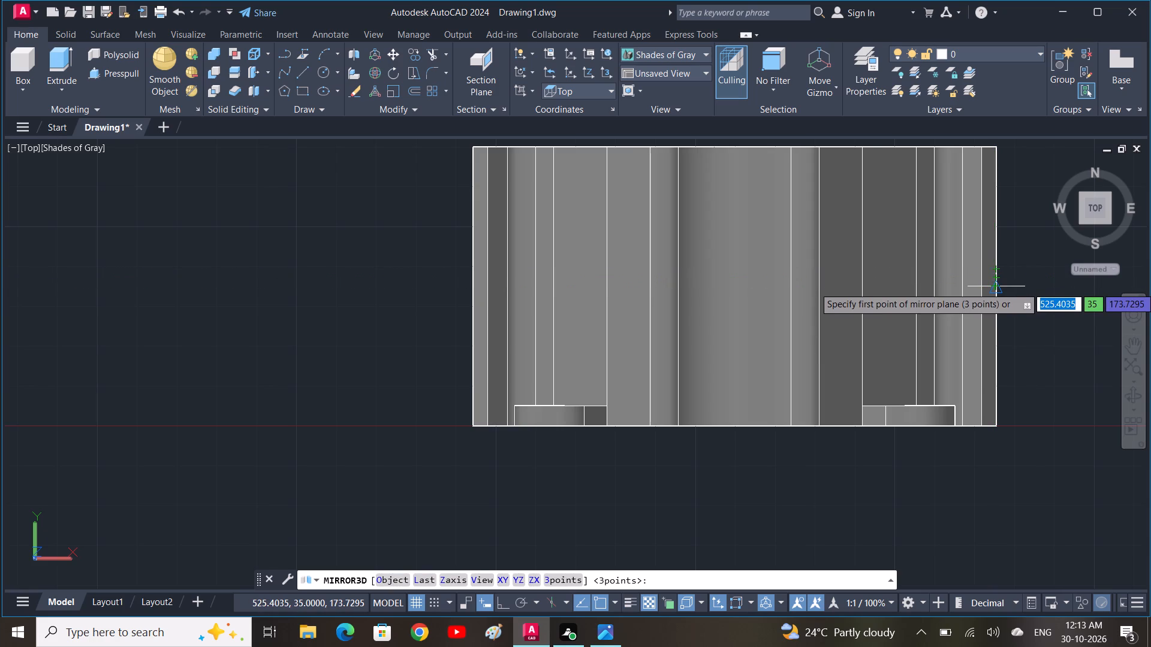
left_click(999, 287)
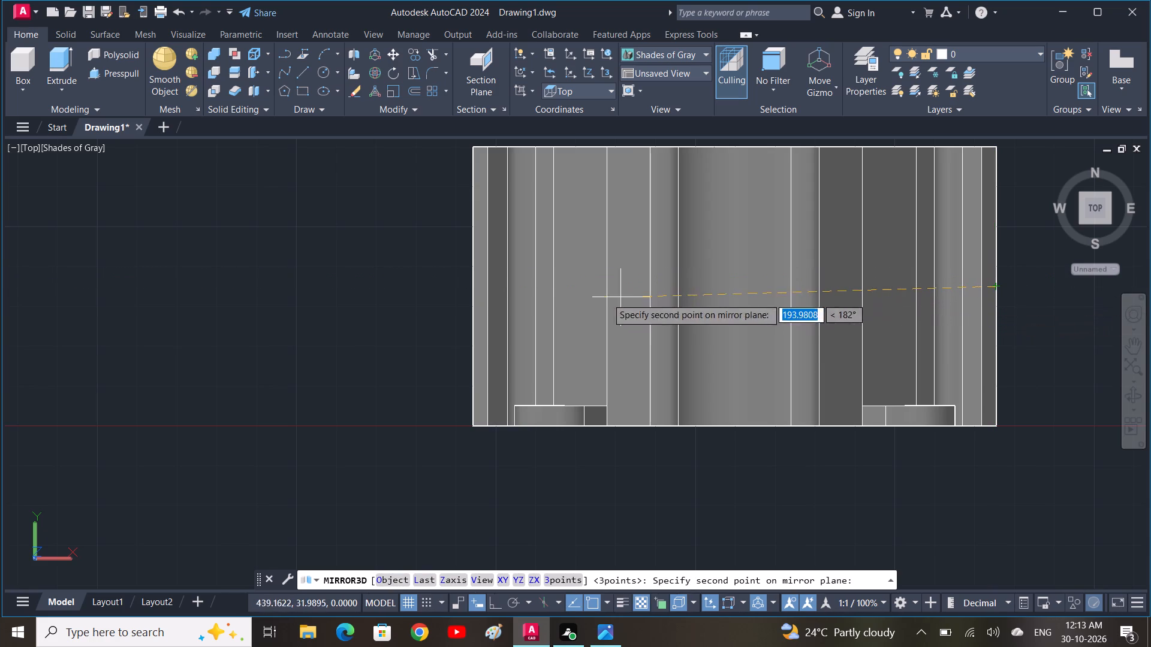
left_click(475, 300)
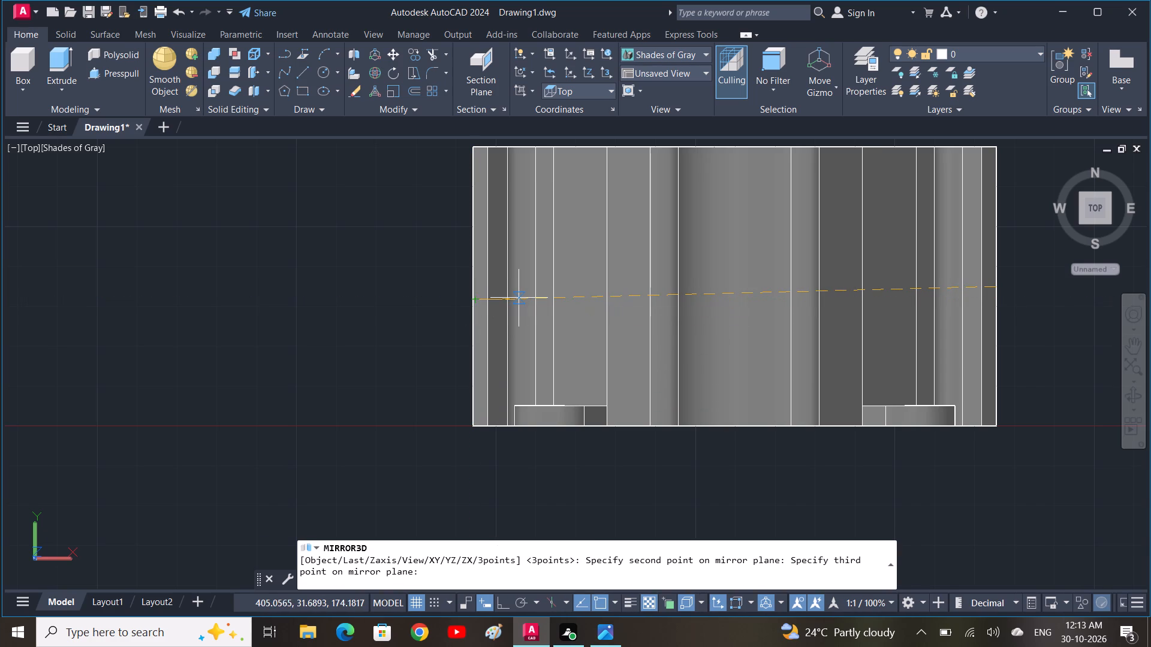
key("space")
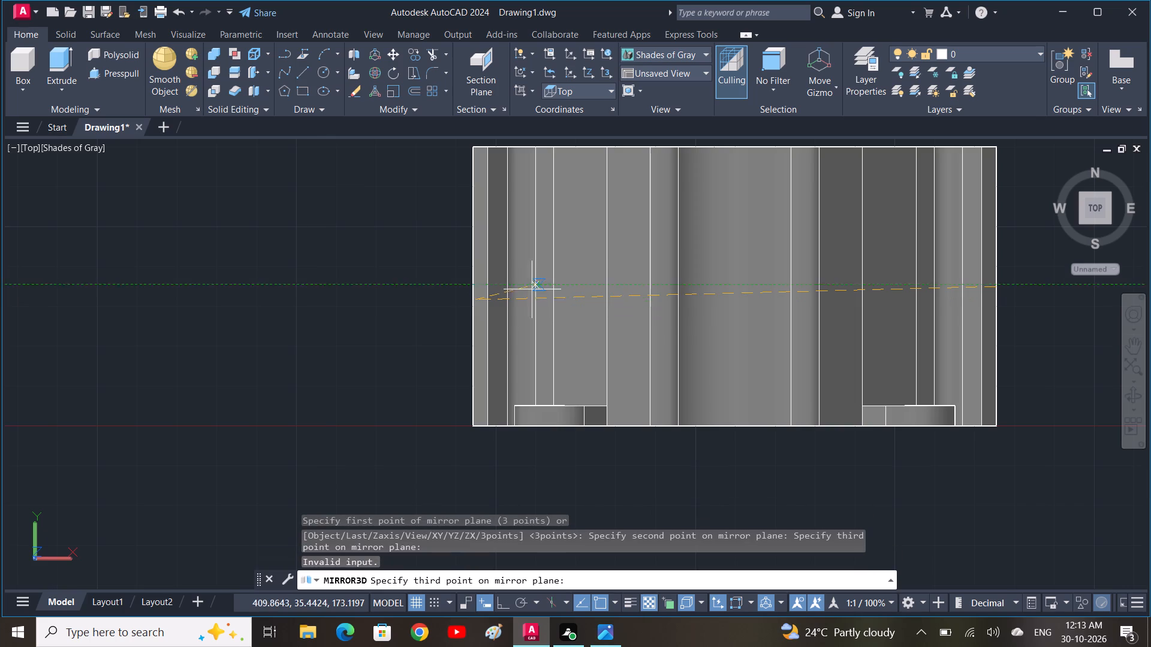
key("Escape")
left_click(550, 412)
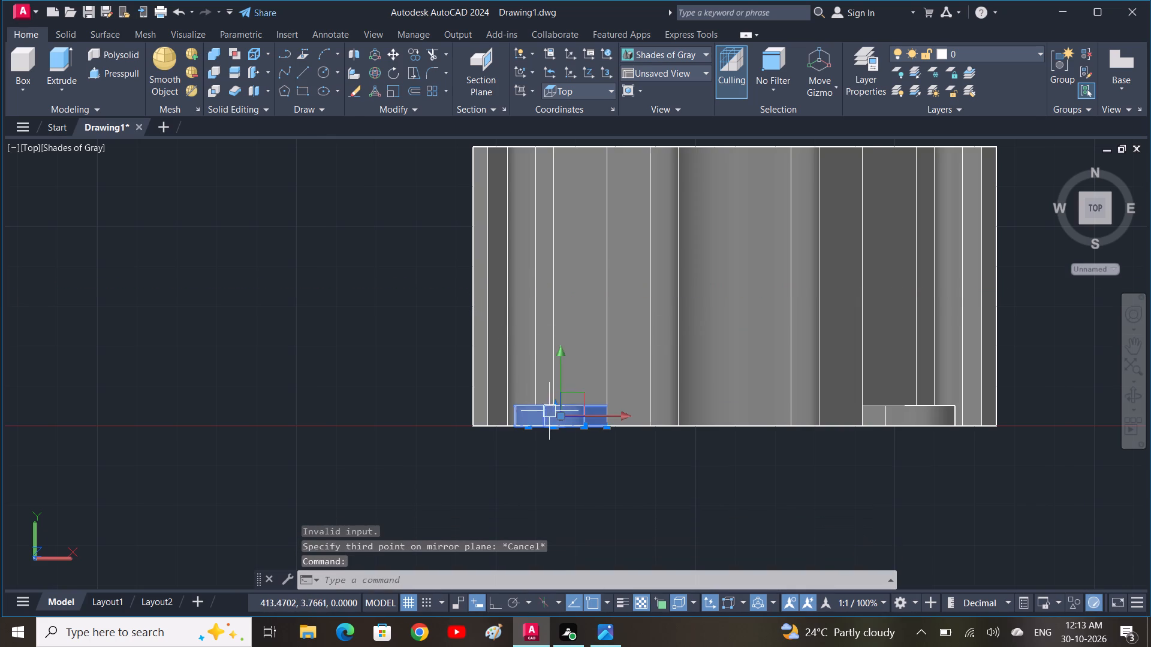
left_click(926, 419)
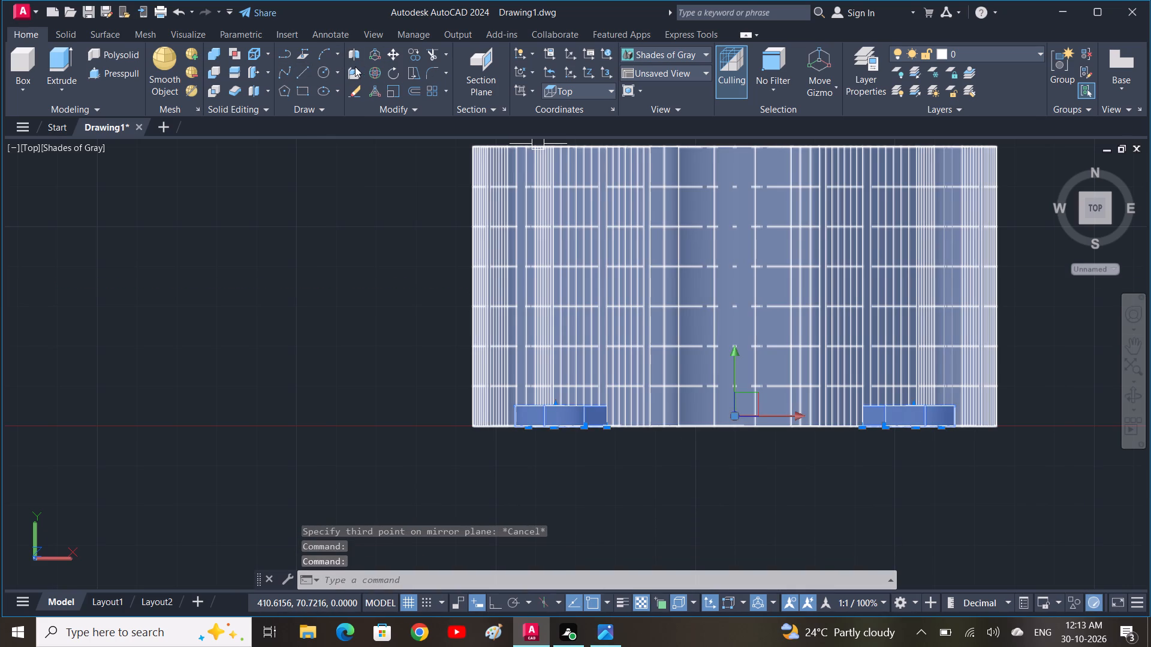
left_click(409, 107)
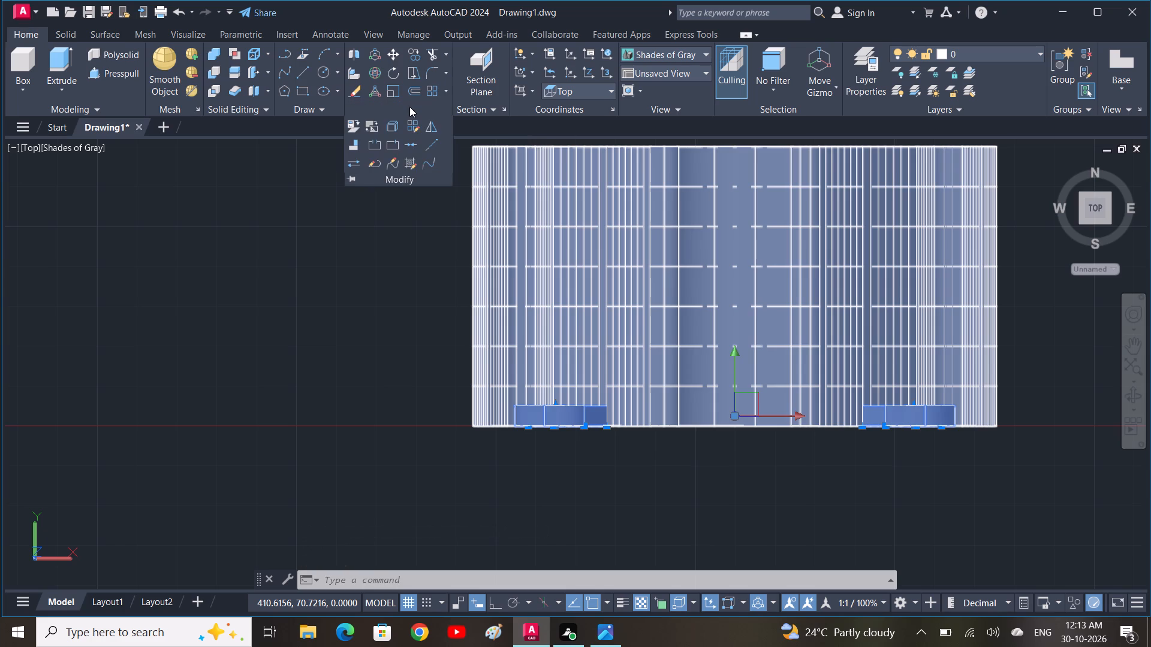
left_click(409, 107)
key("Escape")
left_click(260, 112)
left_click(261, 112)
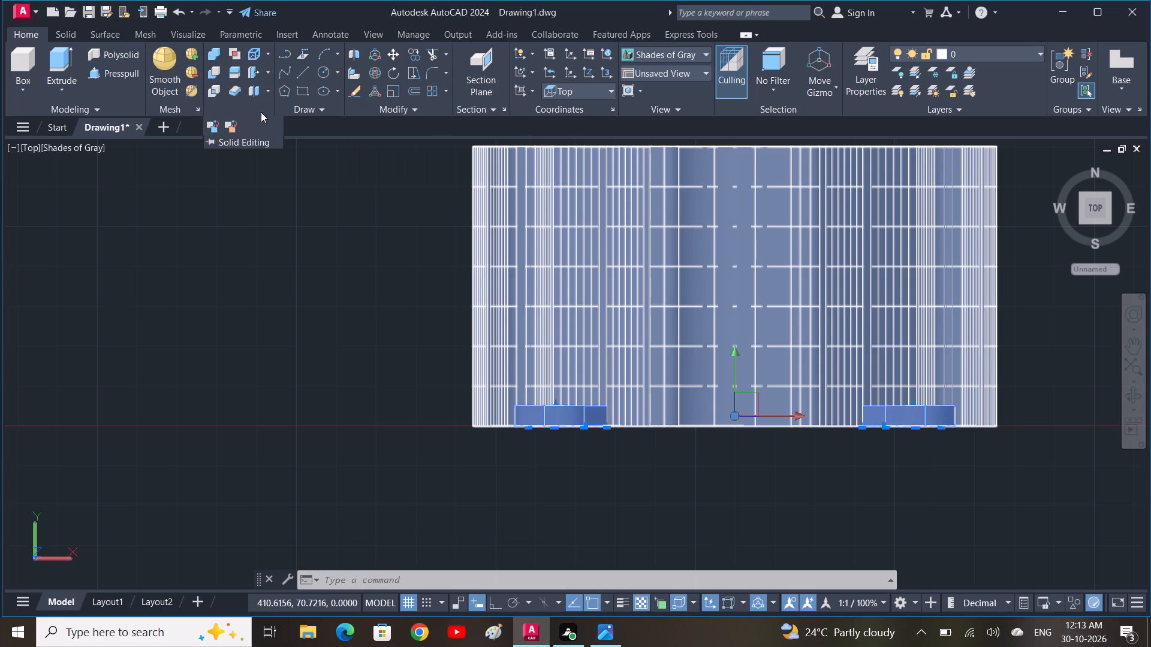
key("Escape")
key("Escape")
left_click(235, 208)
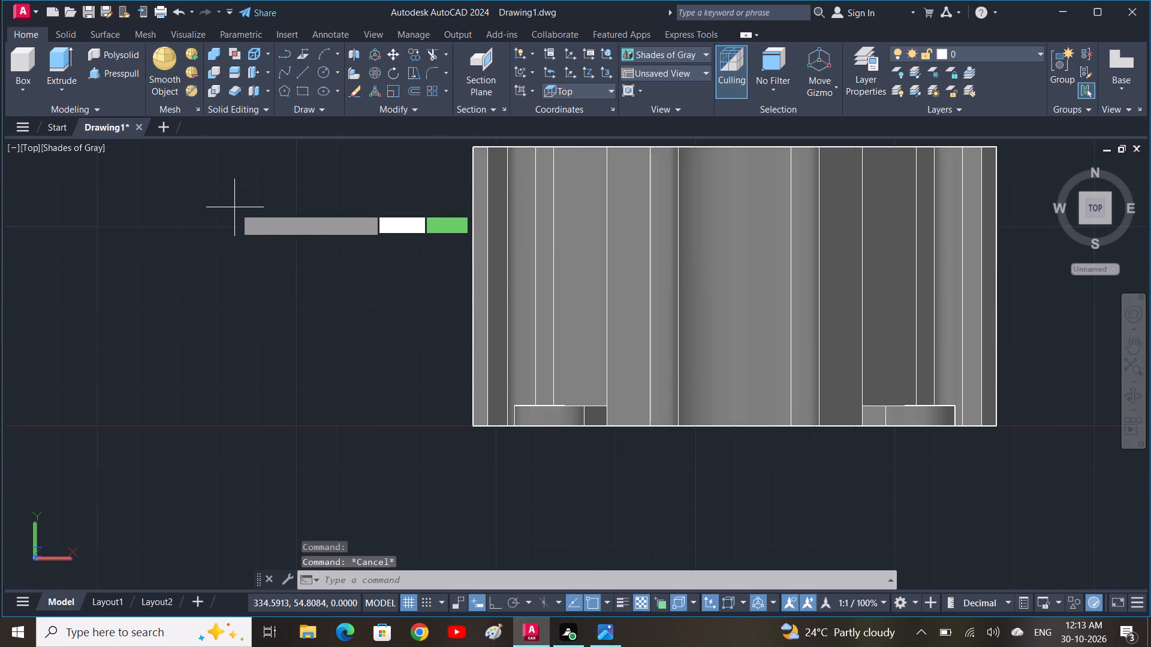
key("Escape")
Mirror both side tab solids to the far end of the bracket about the line joining its outer side edges' midpoints, keeping the originals.
left_click(555, 416)
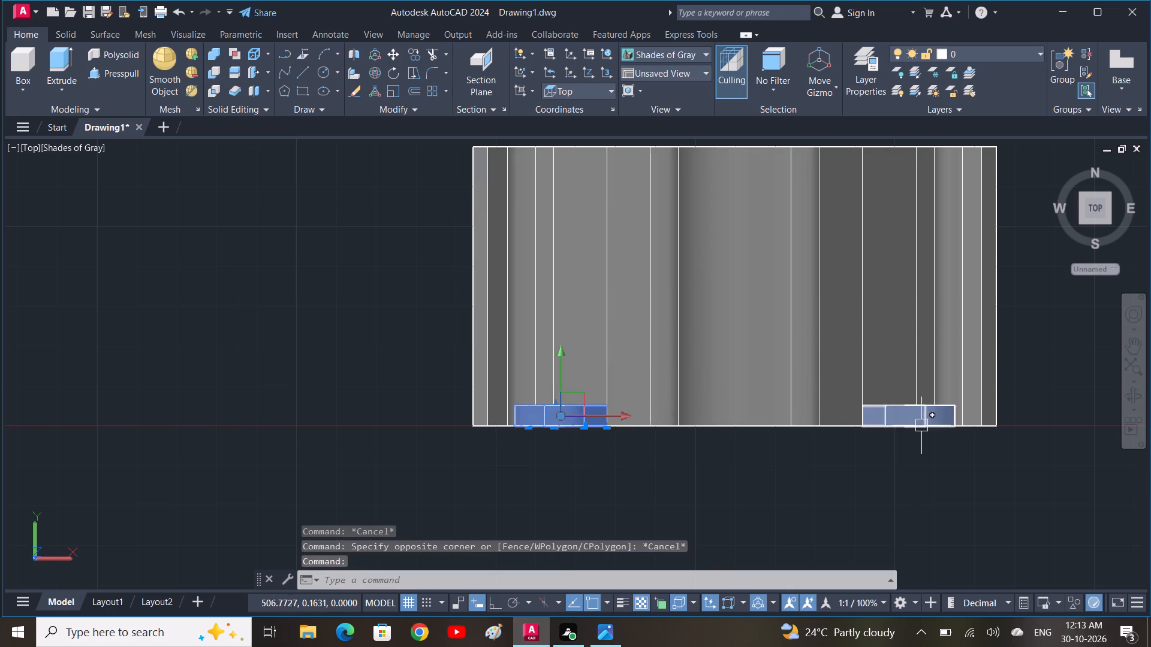
left_click(928, 424)
key("Escape")
left_click(928, 416)
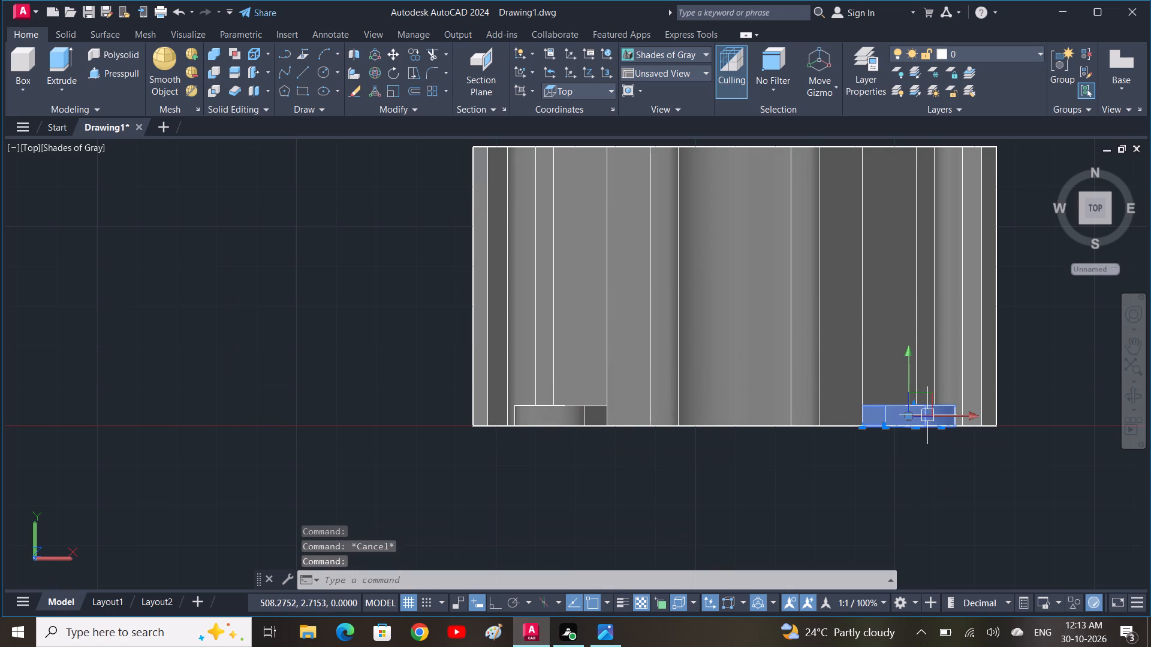
left_click(571, 415)
key("m")
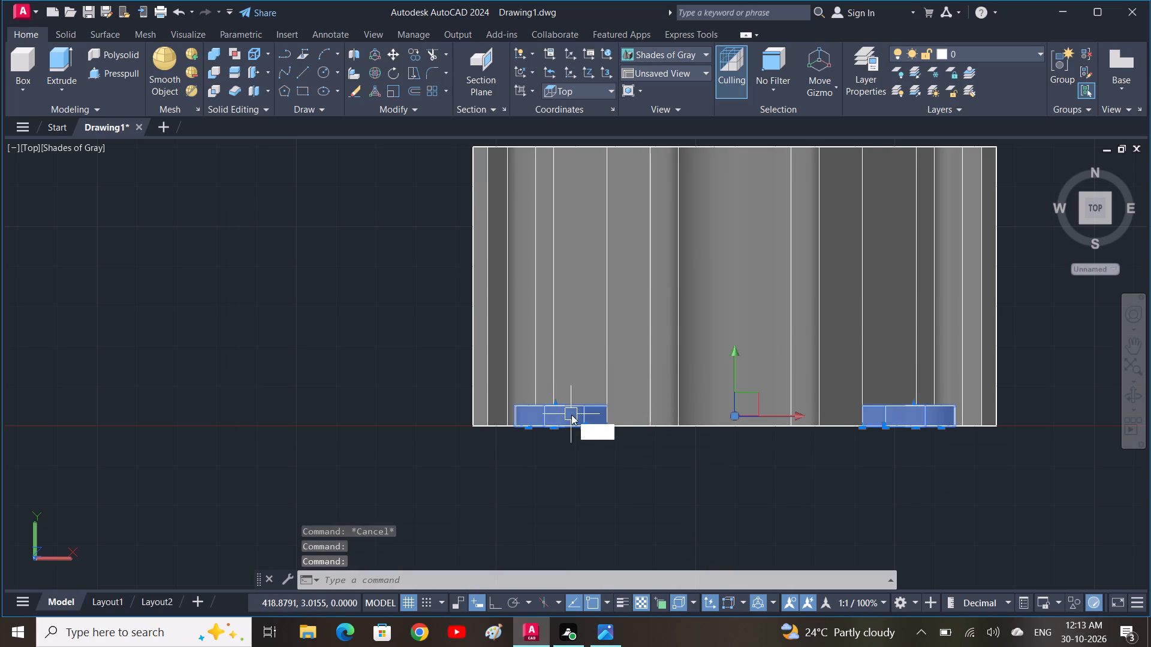
type("i")
key("space")
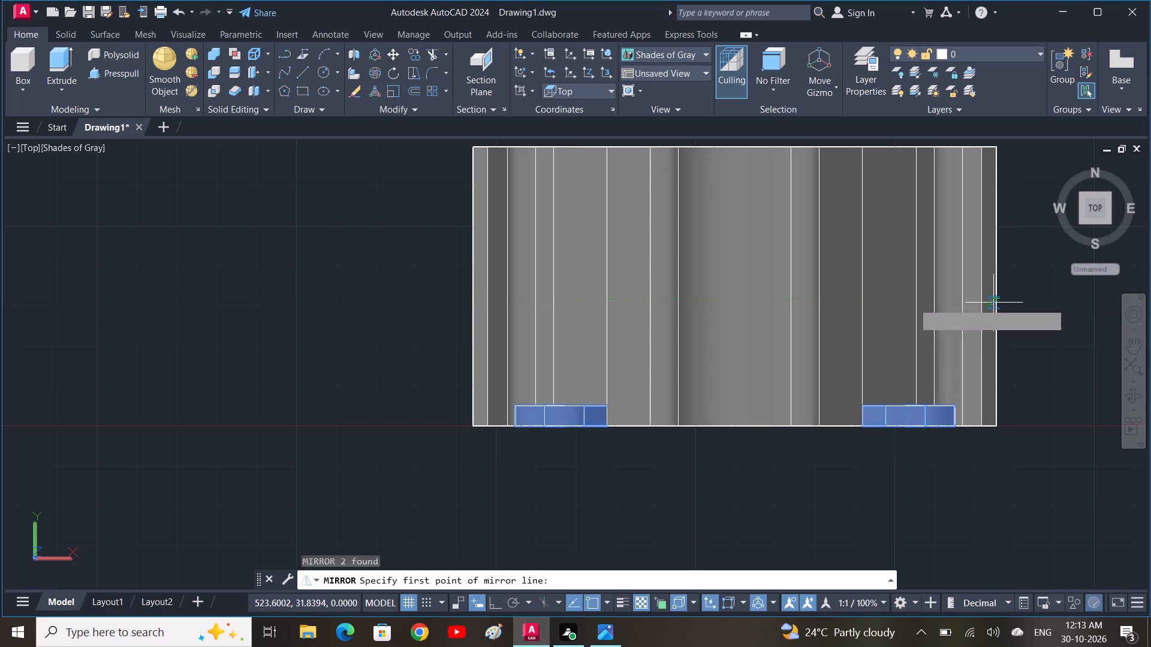
scroll(996, 302, "up", 2)
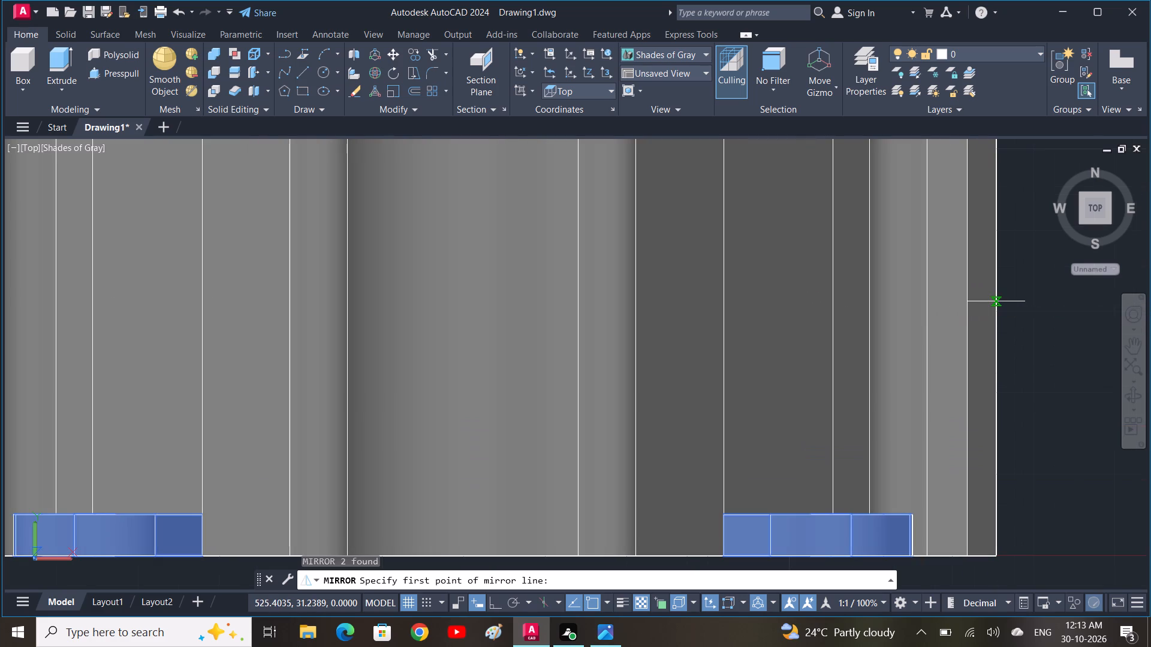
scroll(996, 302, "down", 2)
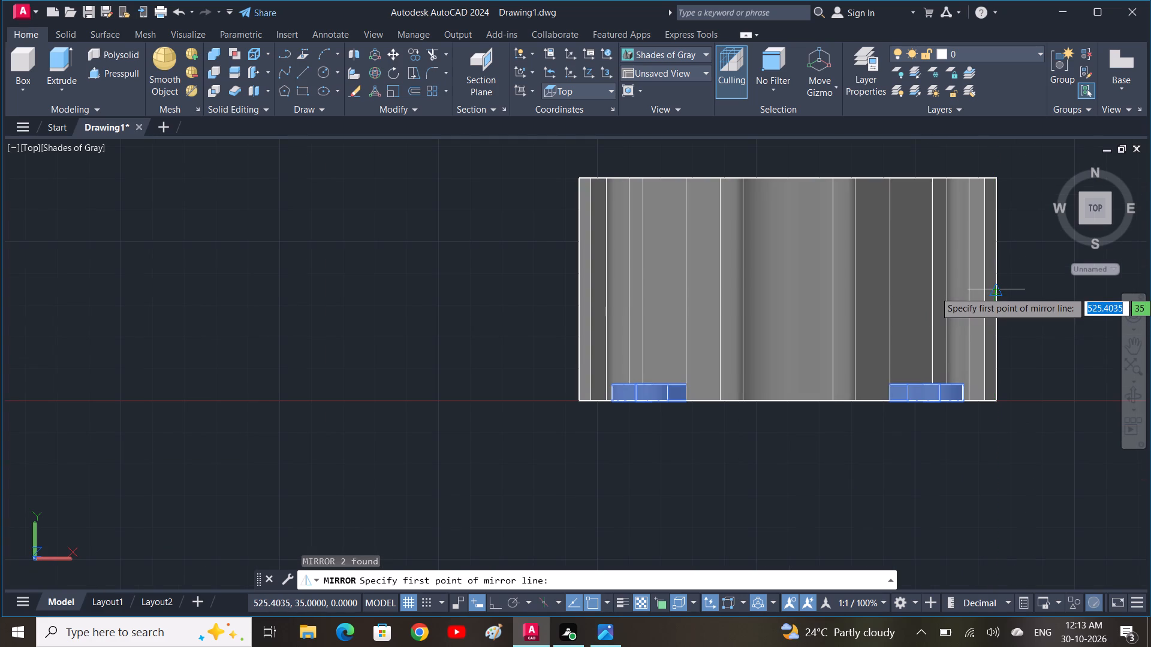
left_click(996, 291)
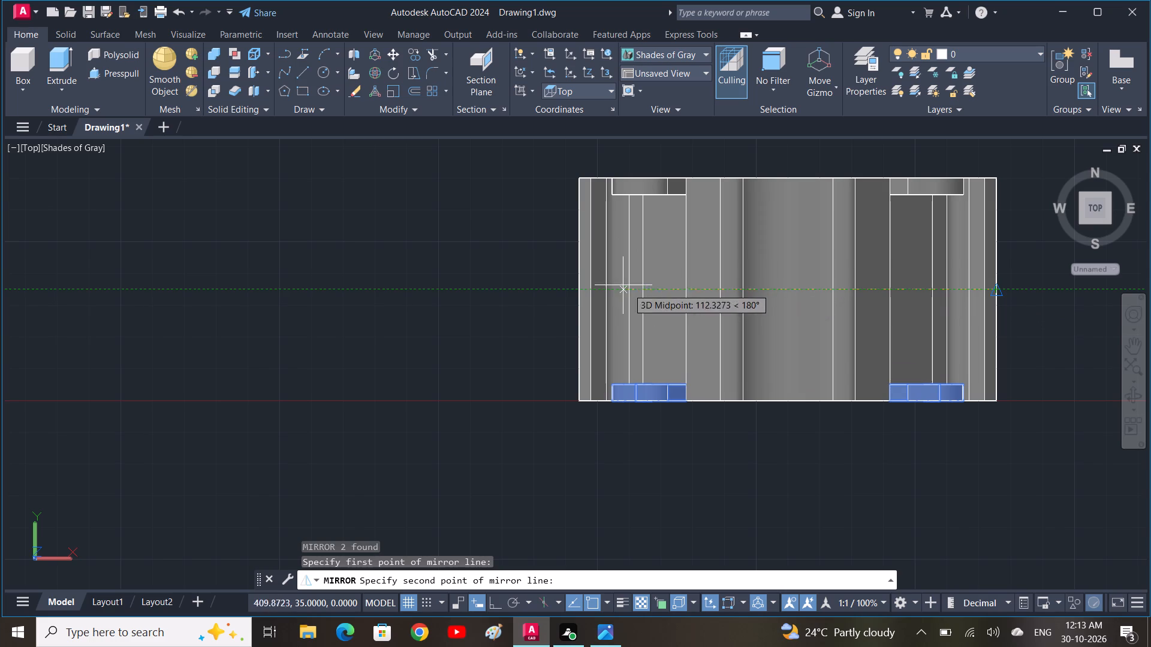
left_click(576, 297)
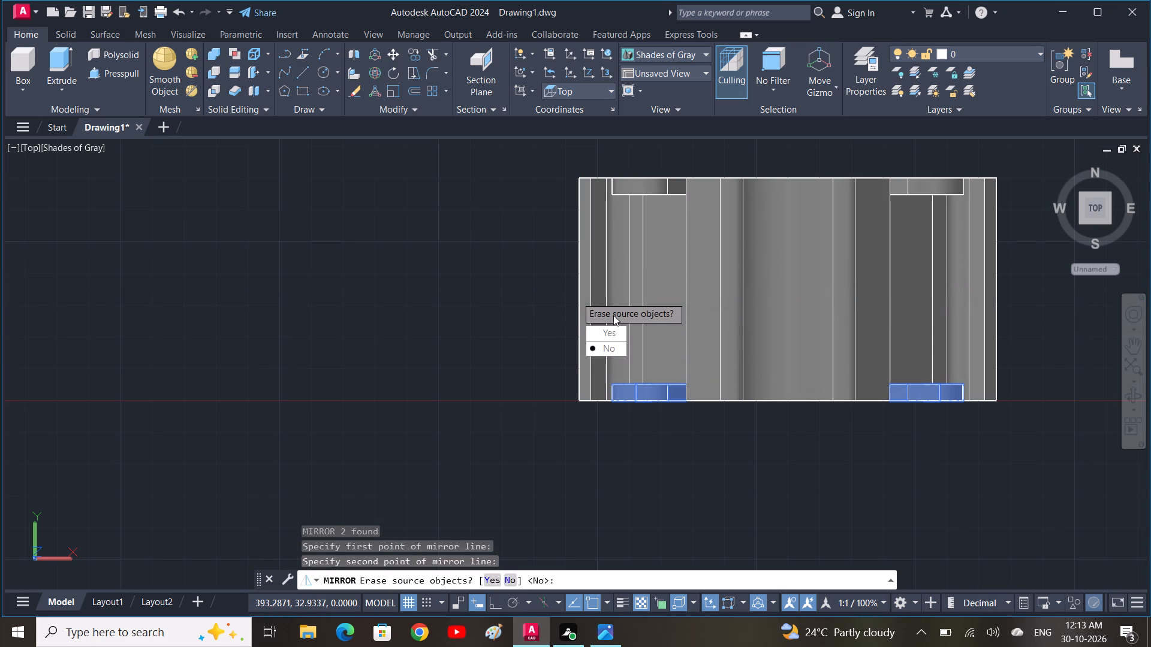
left_click(603, 347)
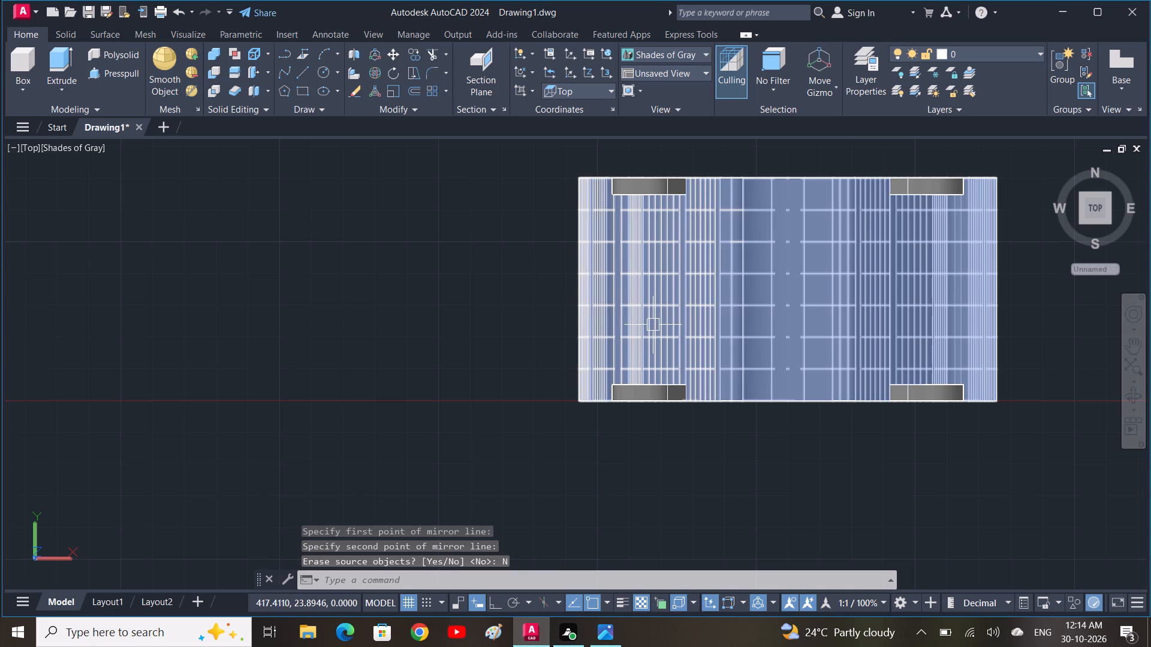
Examine the bracket and its four side tabs in 3D from several angles.
middle_click_drag(655, 320, 553, 216, "shift")
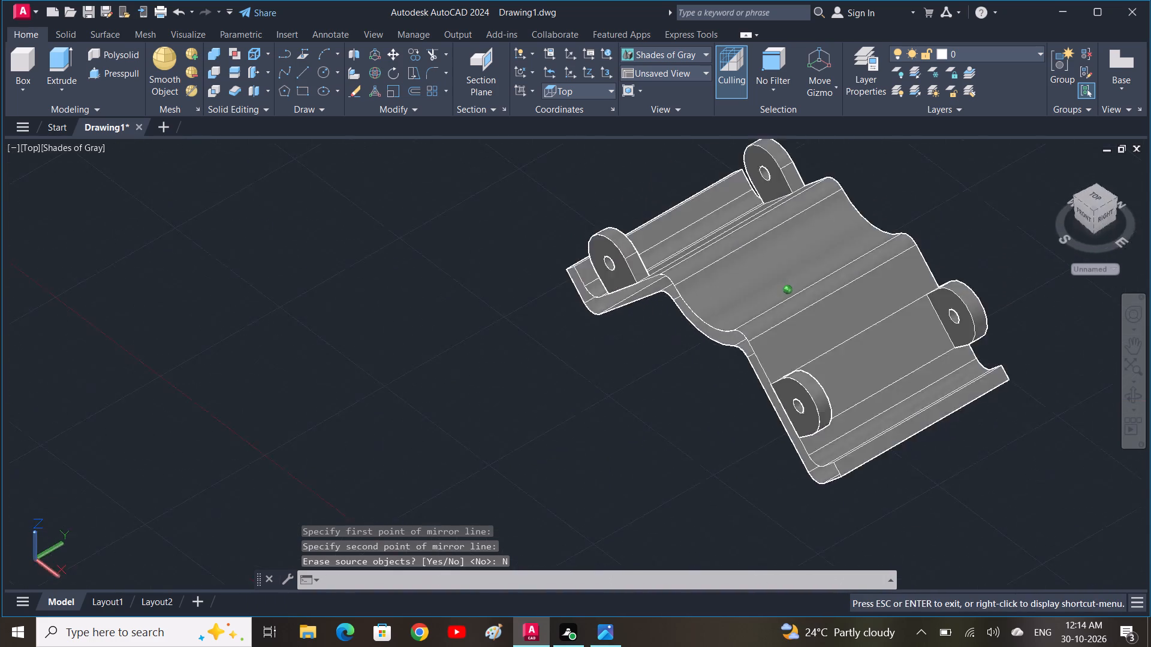
middle_click_drag(553, 216, 412, 198, "shift")
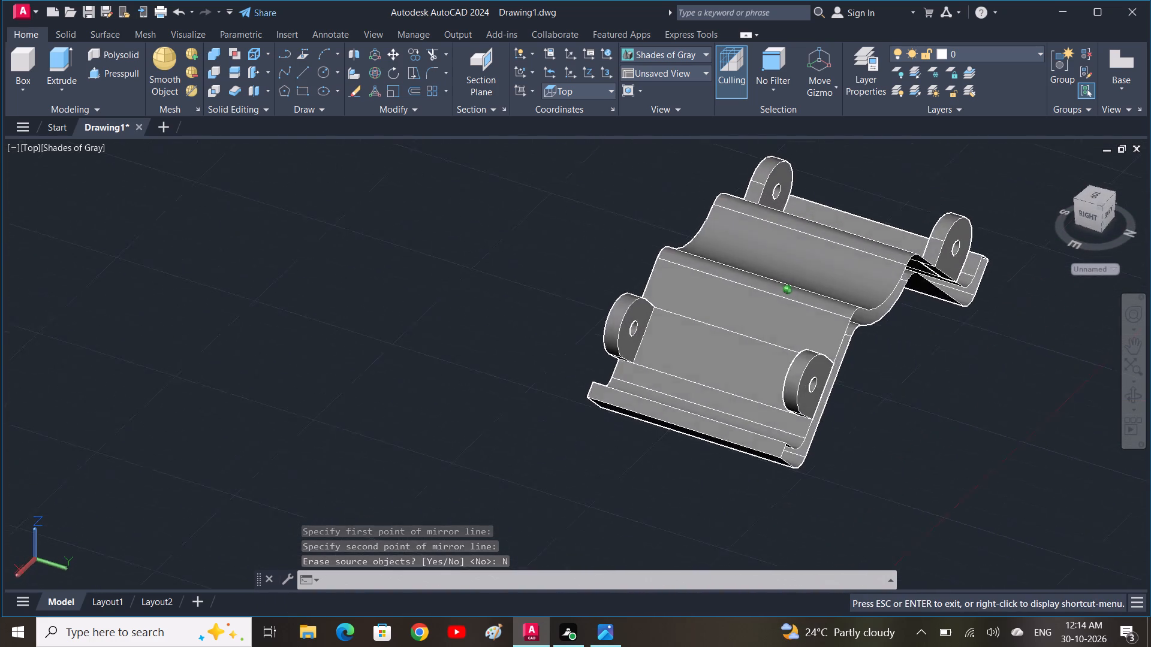
middle_click_drag(412, 198, 628, 170, "shift")
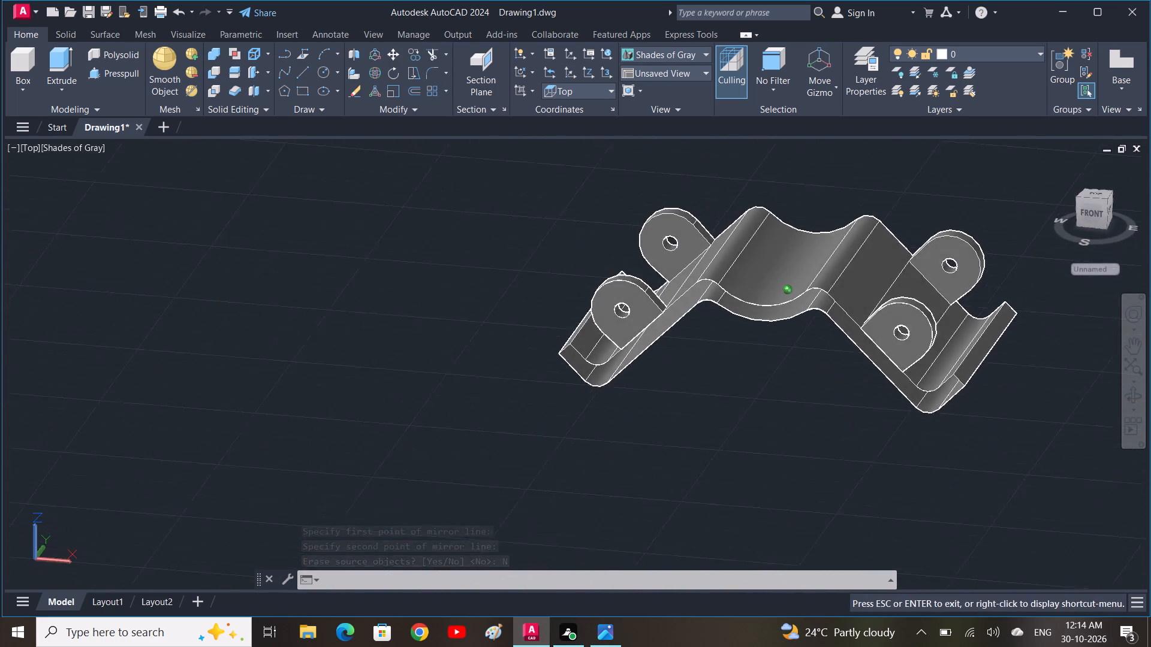
middle_click_drag(628, 170, 646, 179, "shift")
middle_click_drag(743, 278, 668, 299, "shift")
left_click(530, 628)
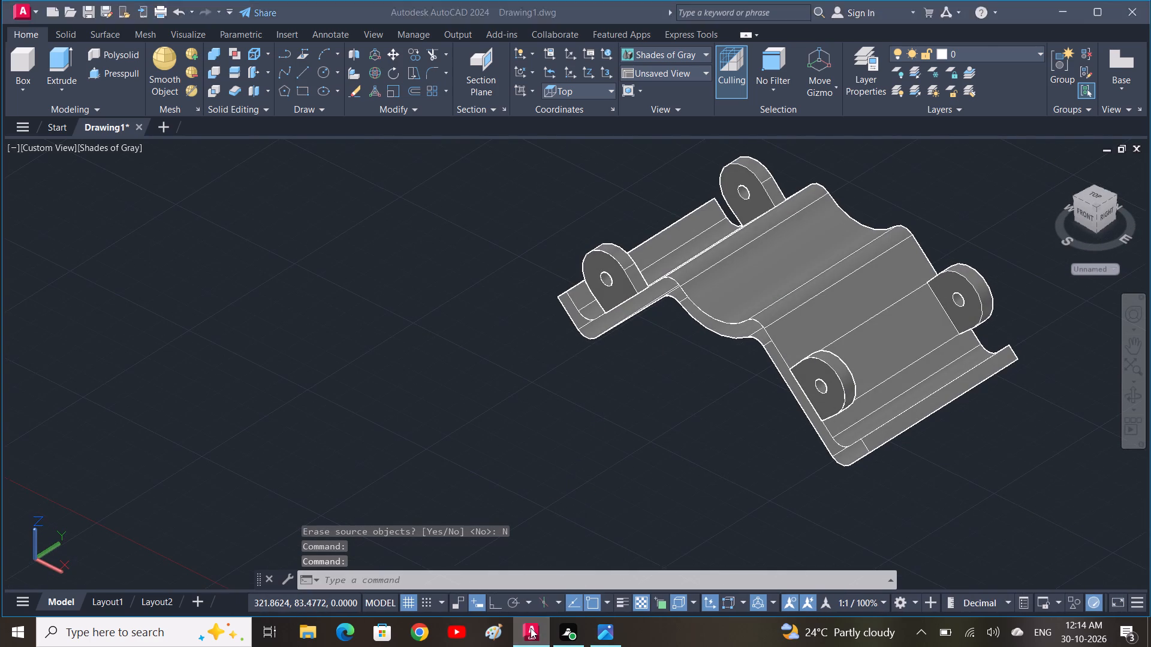
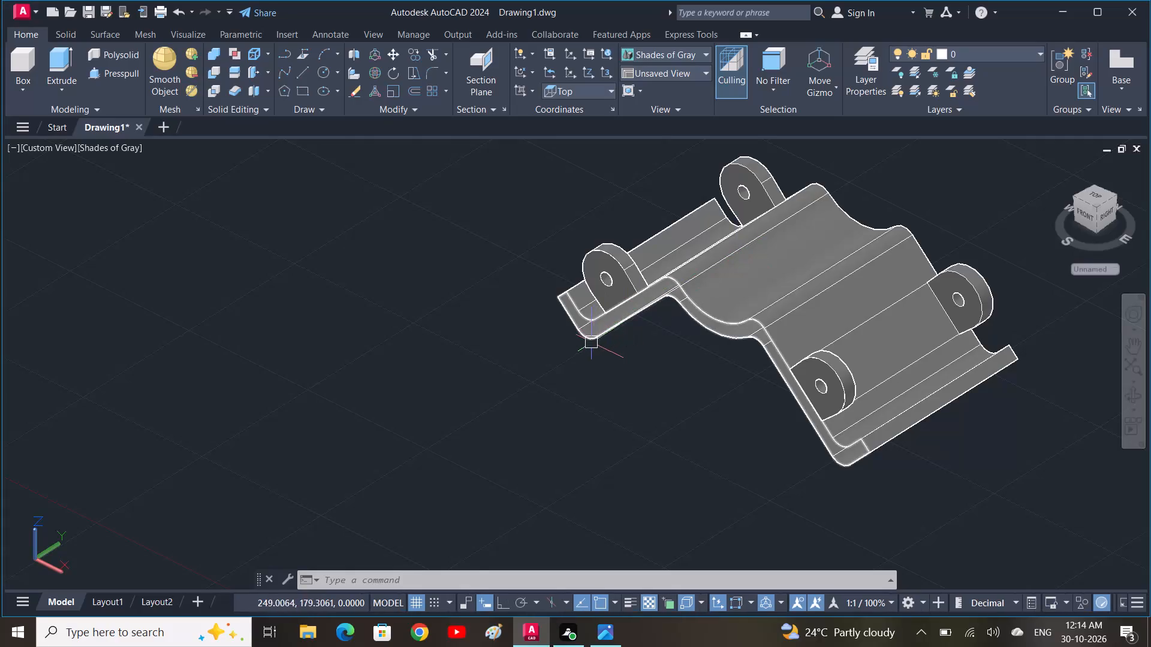
Set the model to the Front view and display it in the 2D Wireframe visual style.
middle_click_drag(592, 343, 679, 277, "shift")
scroll(679, 277, "down", 1, "shift")
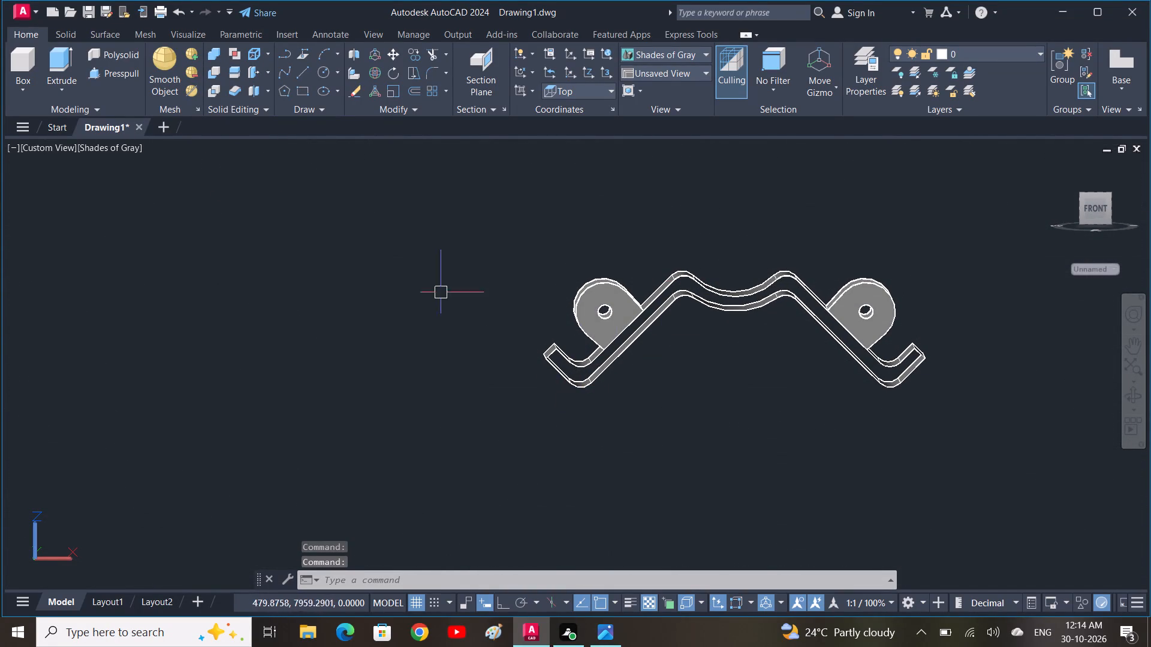
left_click(49, 150)
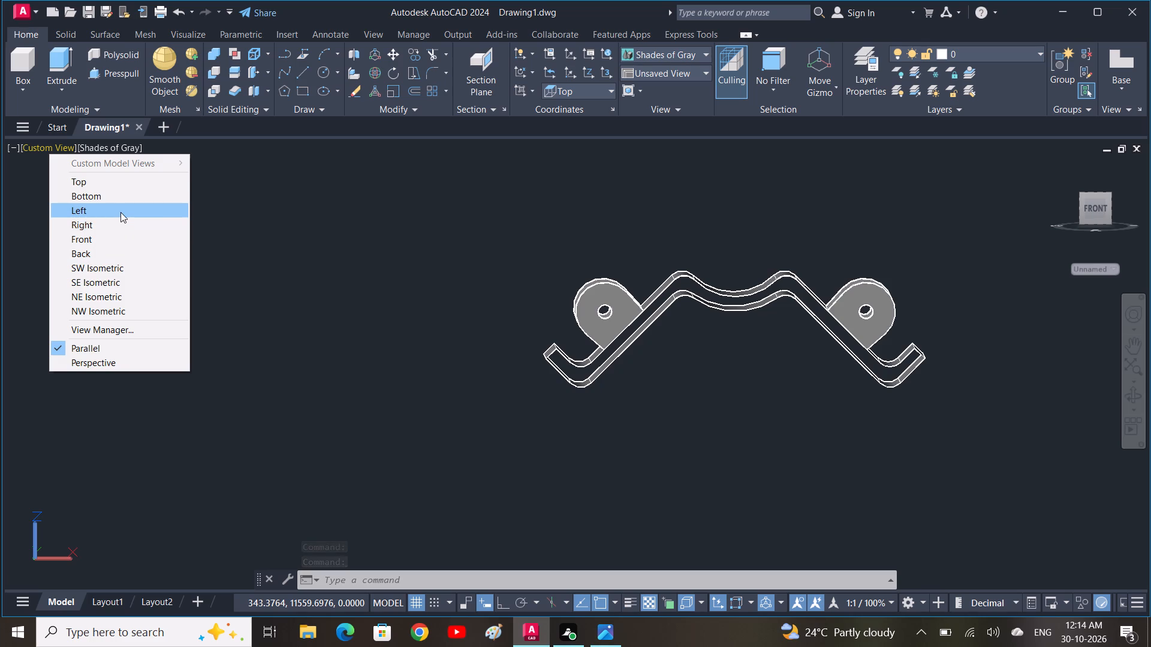
left_click(110, 242)
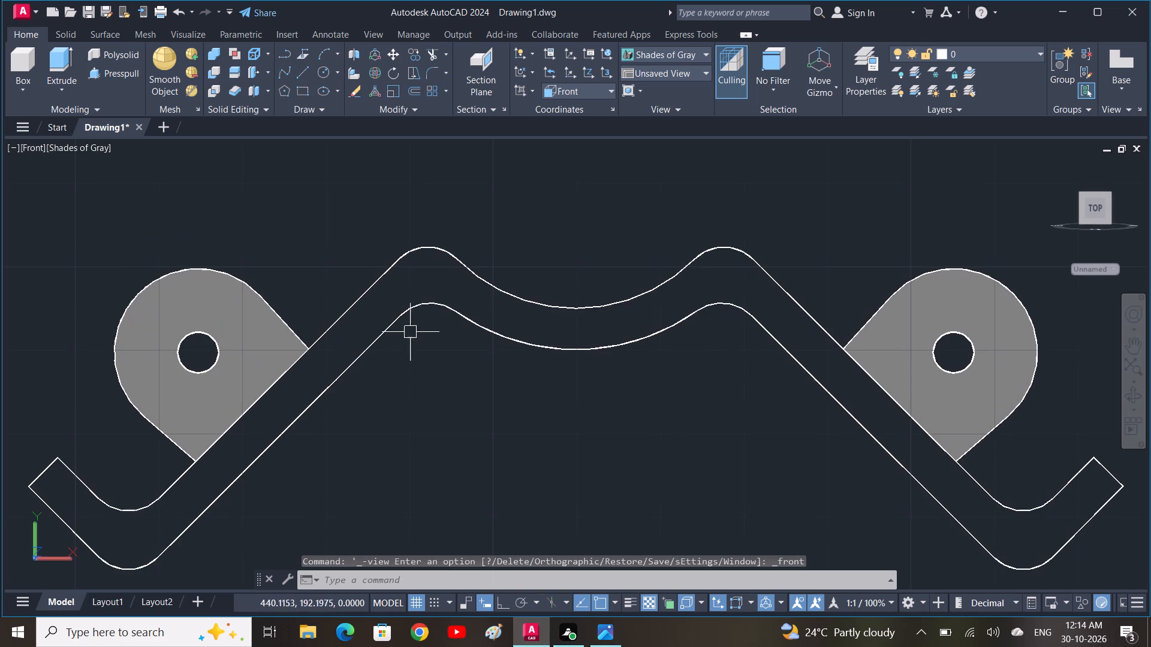
scroll(439, 314, "down", 1)
left_click(650, 55)
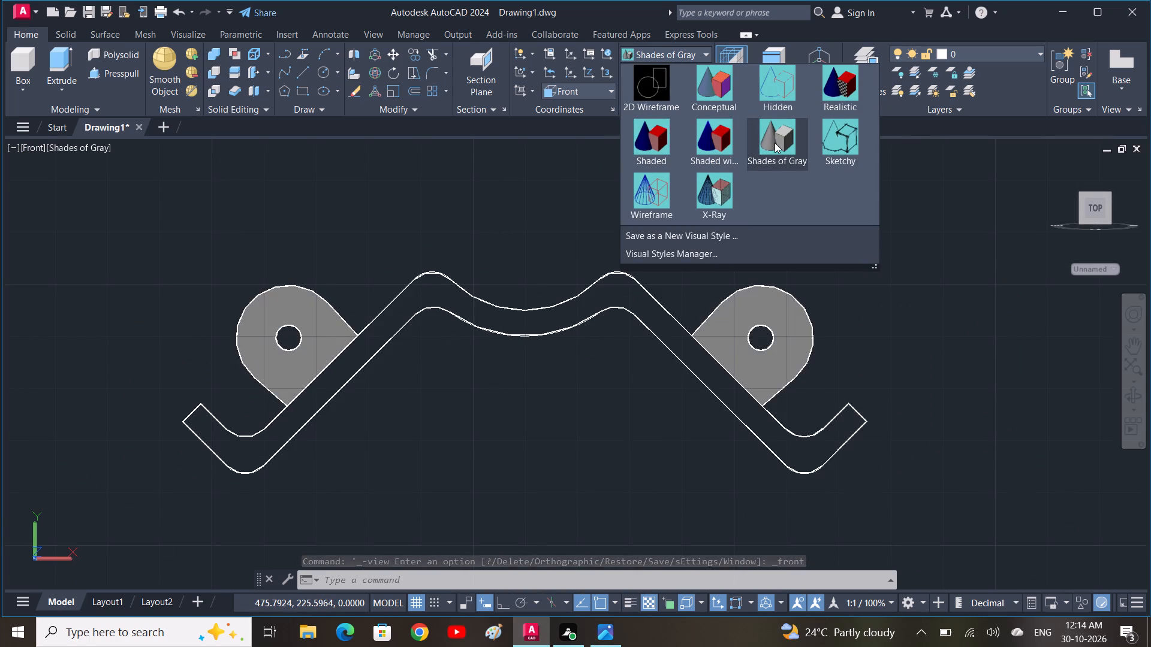
left_click(655, 86)
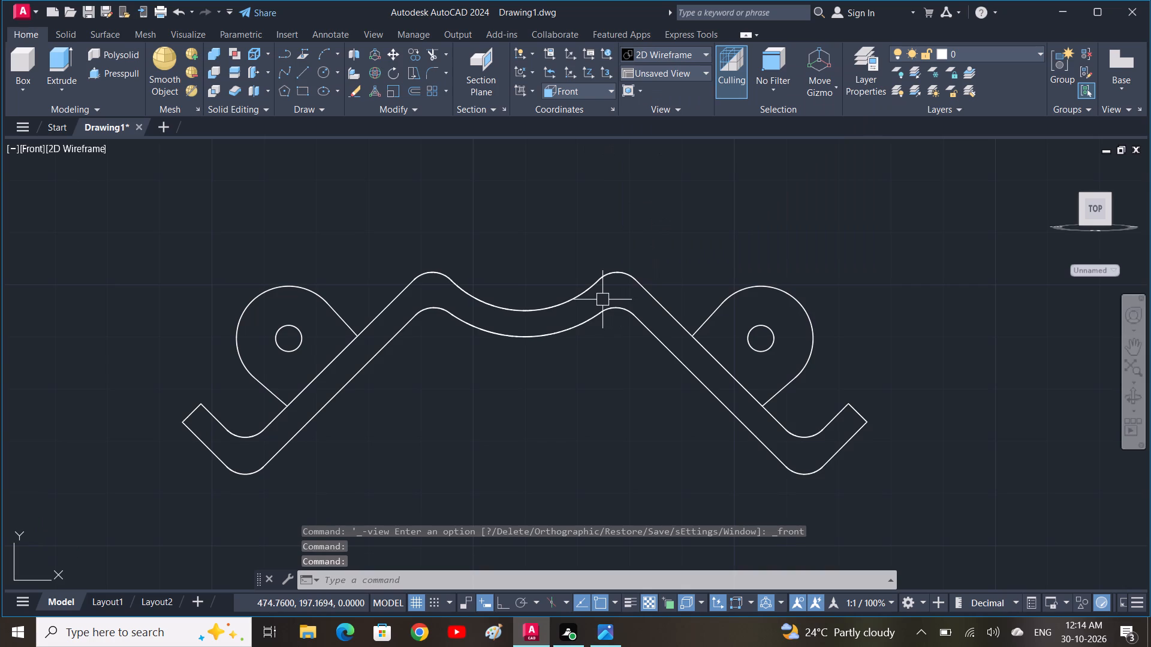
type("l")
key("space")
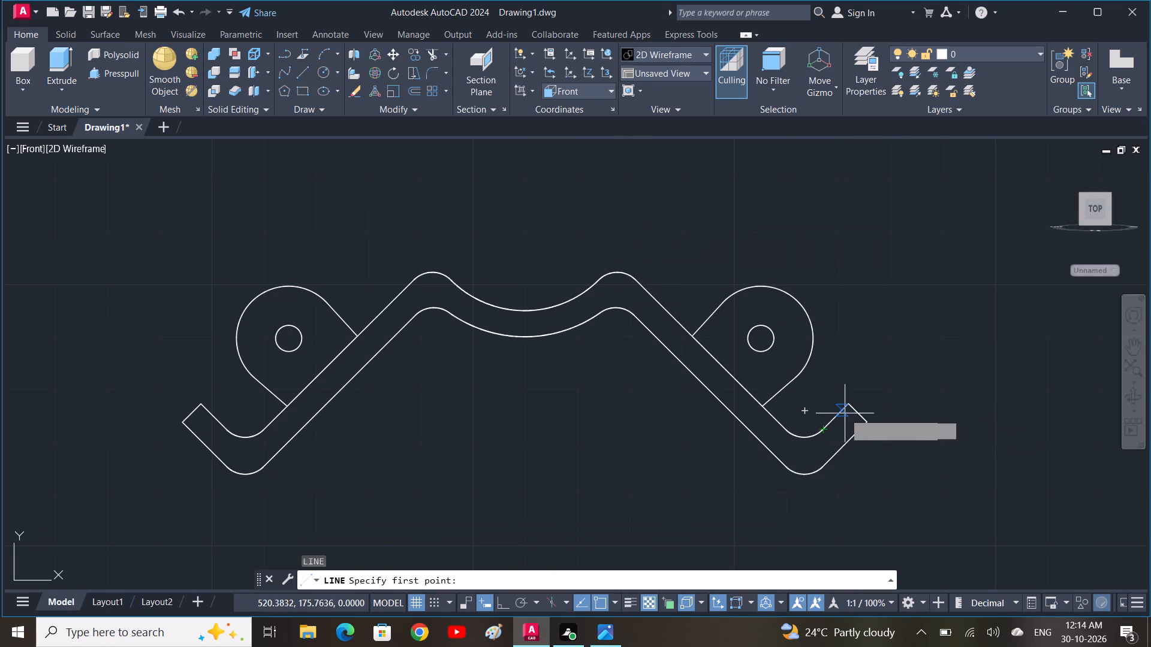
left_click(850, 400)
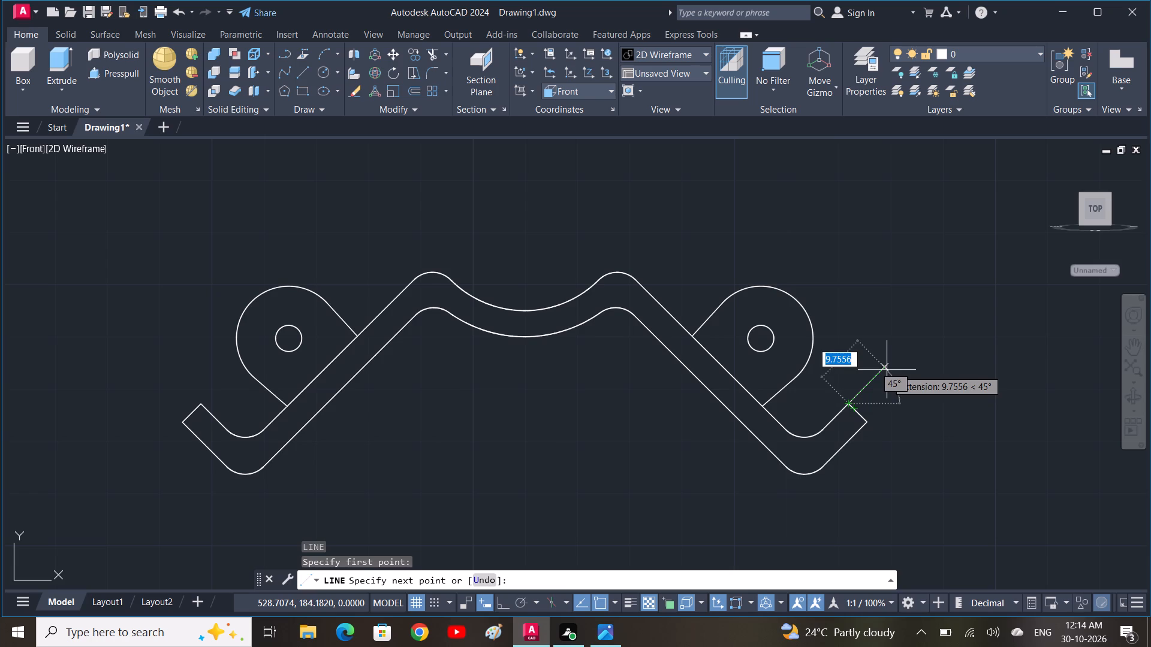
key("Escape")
Draw a circle centred on the midpoint of the bracket's right lip end edge, with its radius reaching that edge's corner.
key("c")
key("space")
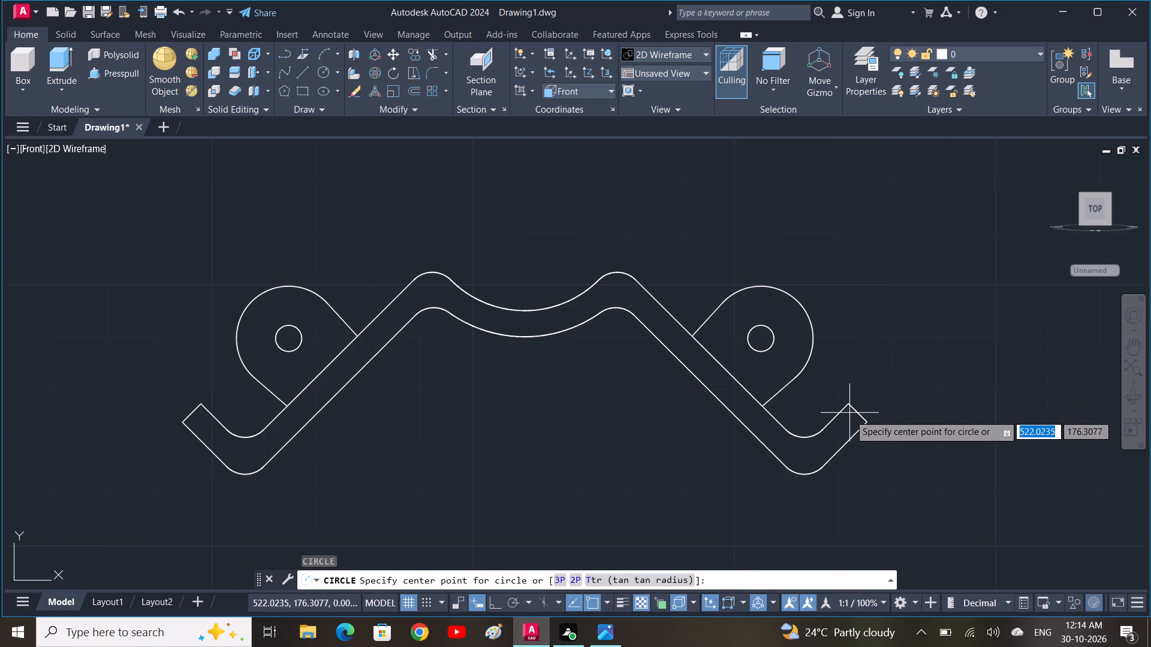
left_click(859, 410)
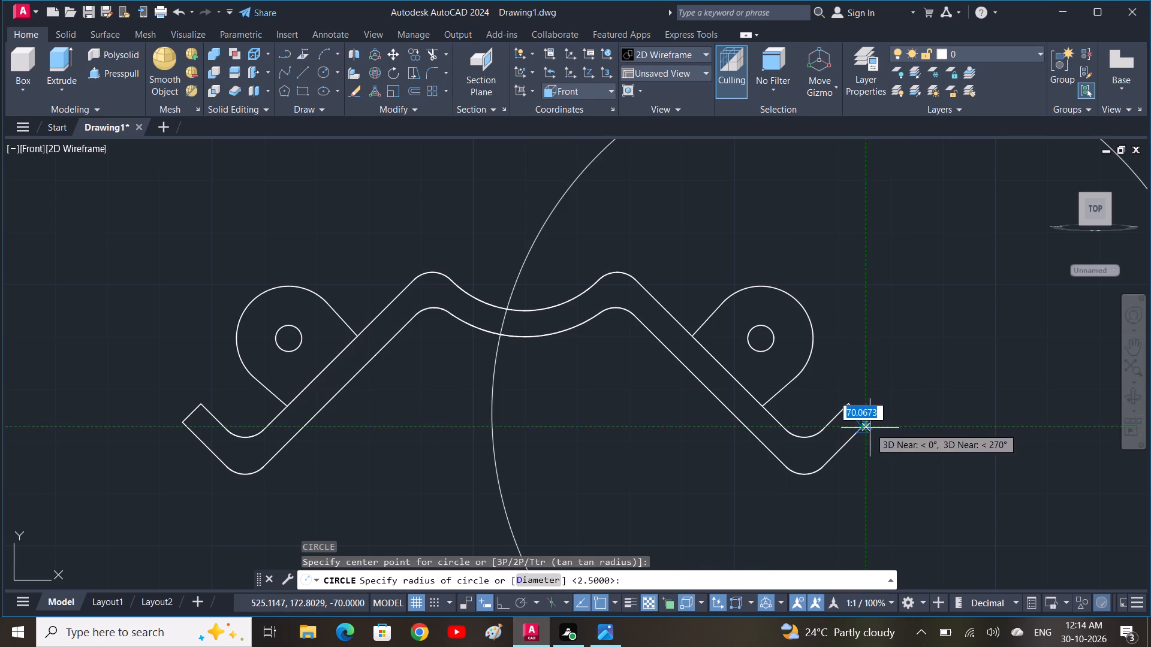
left_click(866, 422)
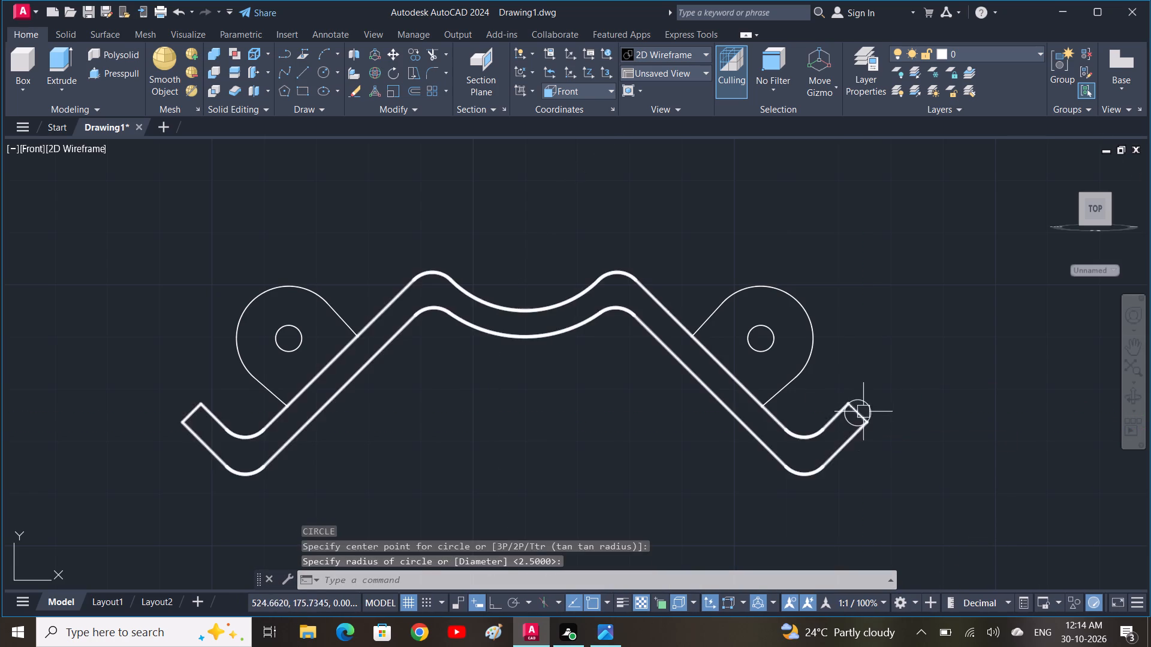
Mirror the lip-end circle to the bracket's left side about a line between the two central arcs, keeping the original.
left_click(868, 405)
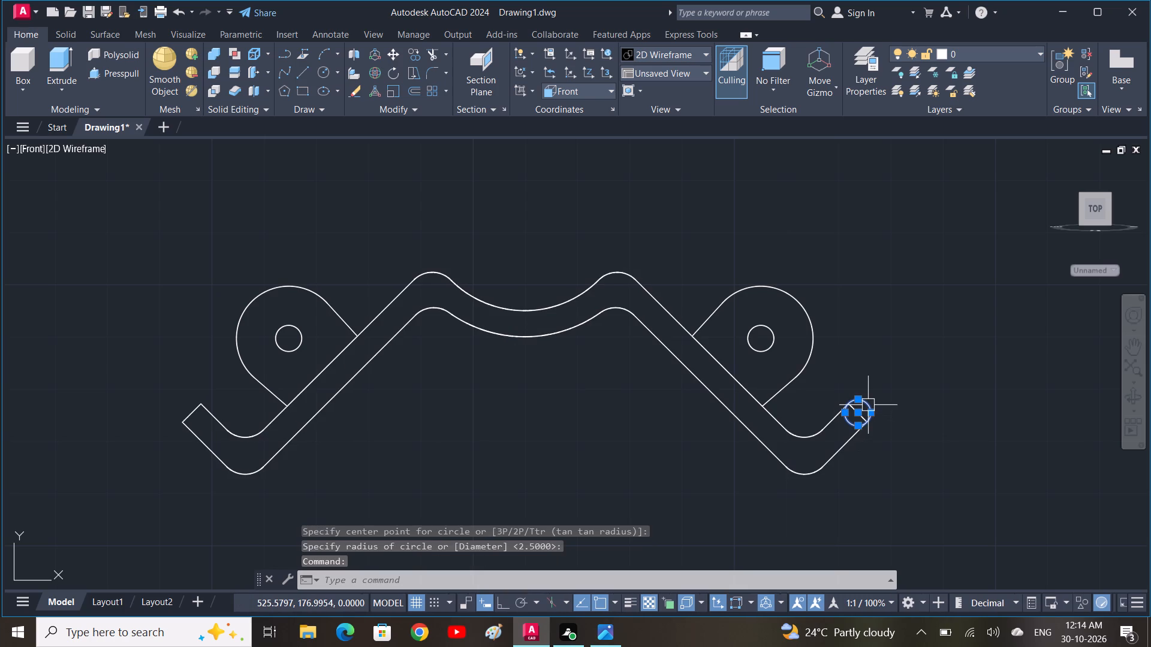
type("mi")
key("space")
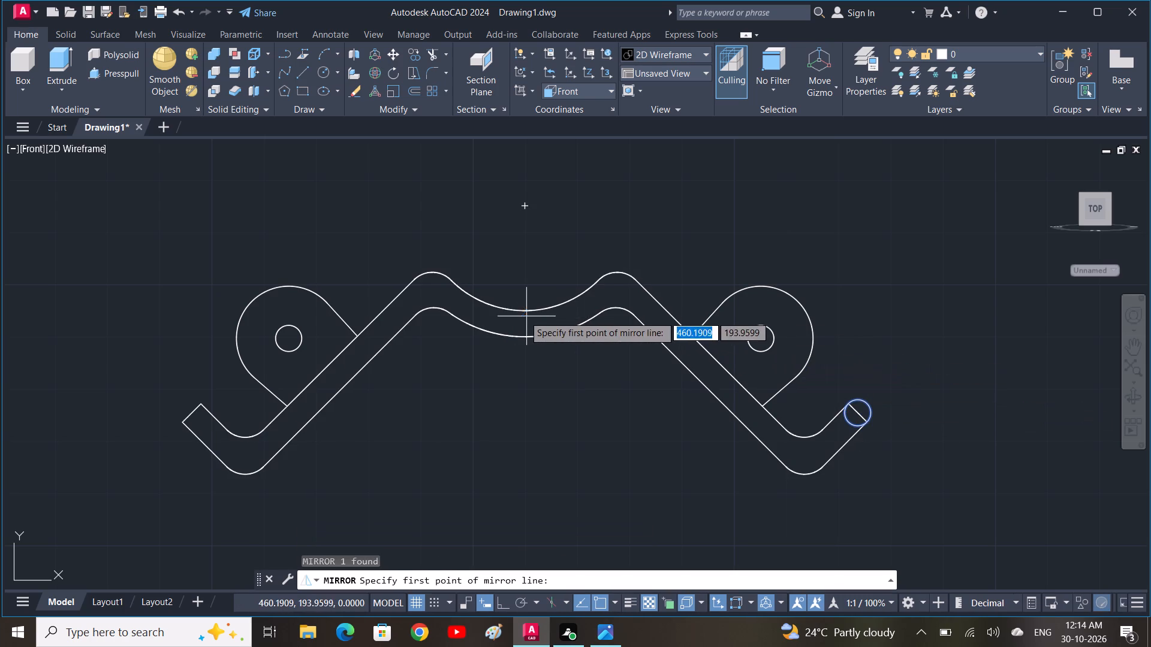
left_click(533, 309)
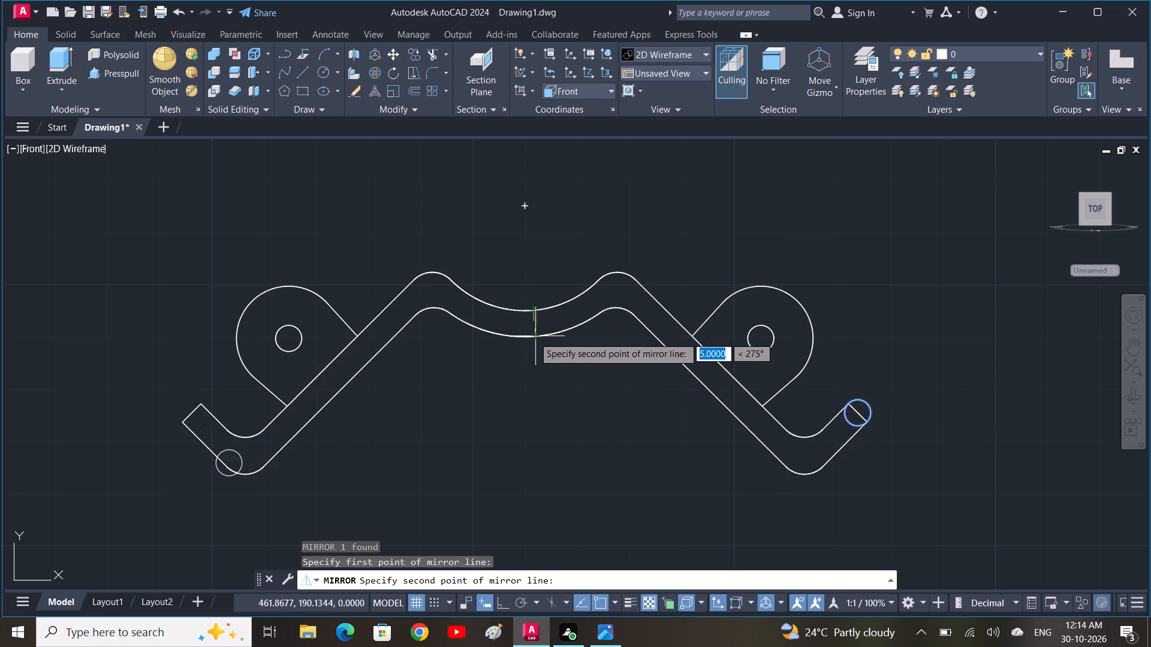
left_click(534, 337)
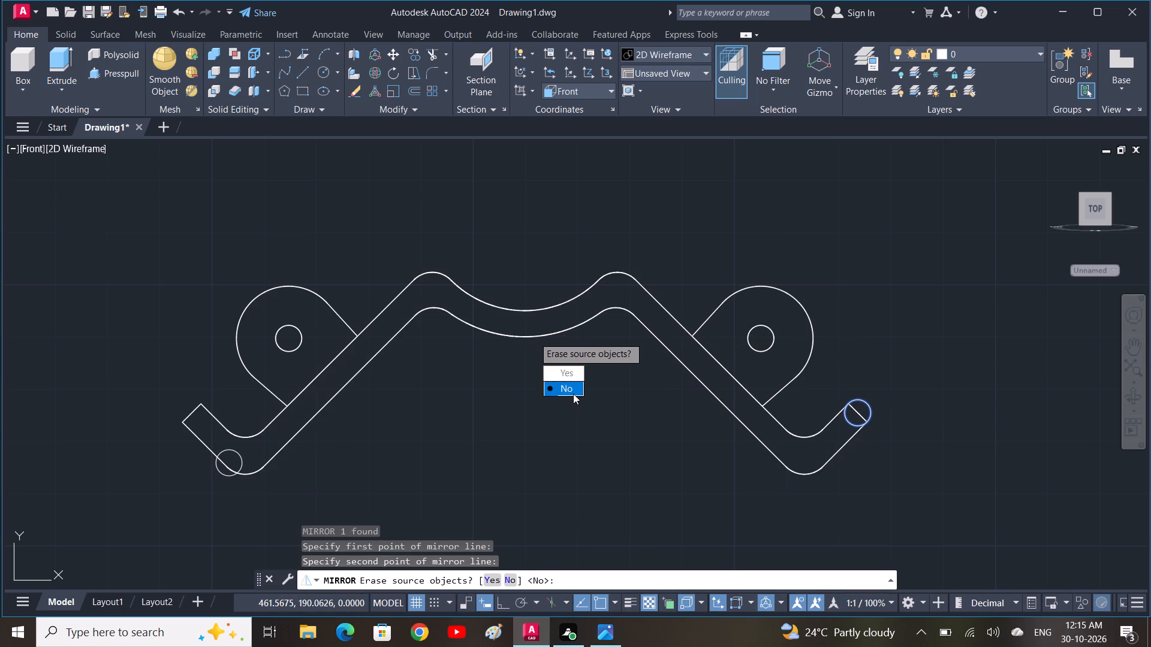
left_click_drag(573, 392, 534, 337)
Move the mirrored circle by its centre to the midpoint of the left lip's end edge.
left_click(239, 455)
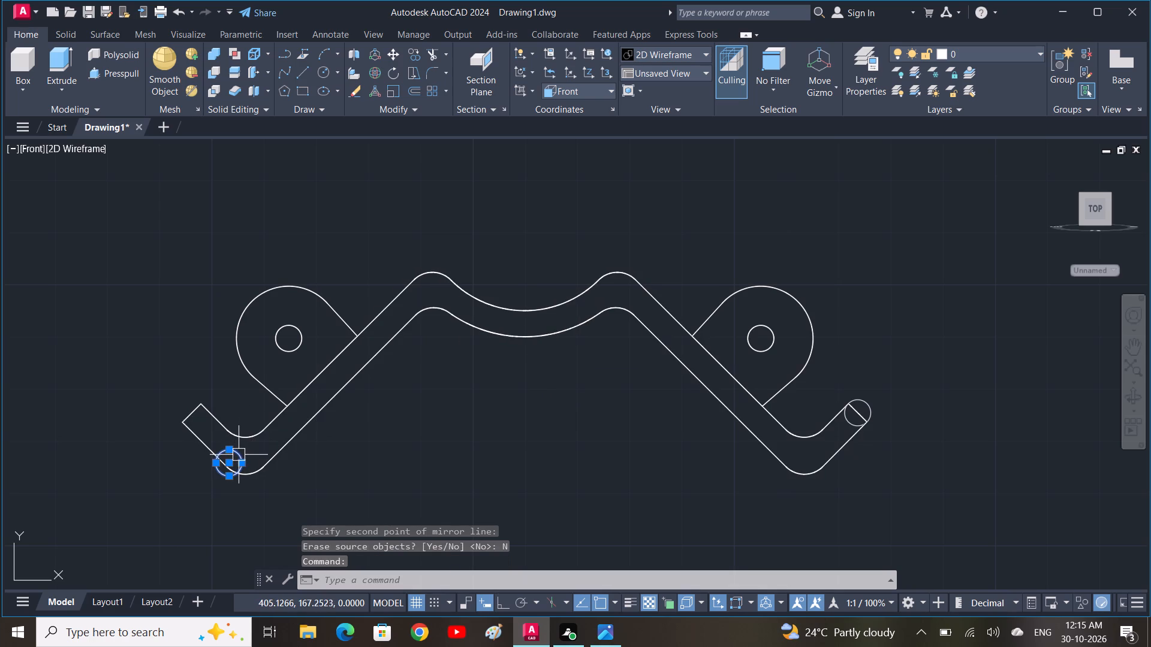
key("m")
key("space")
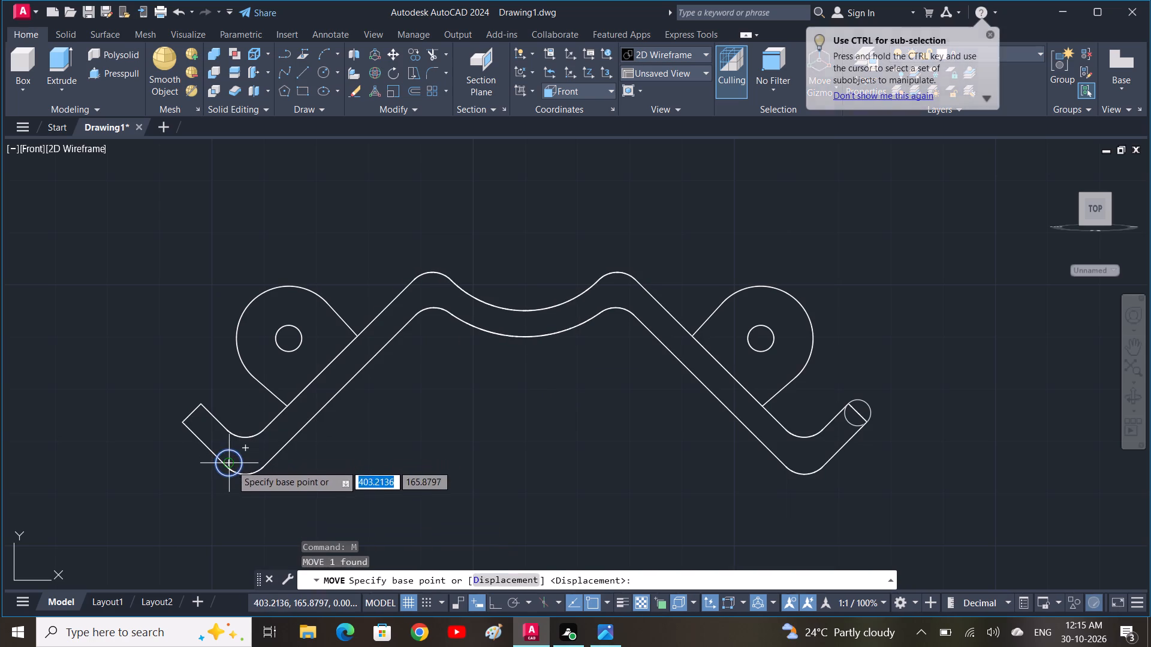
left_click(231, 465)
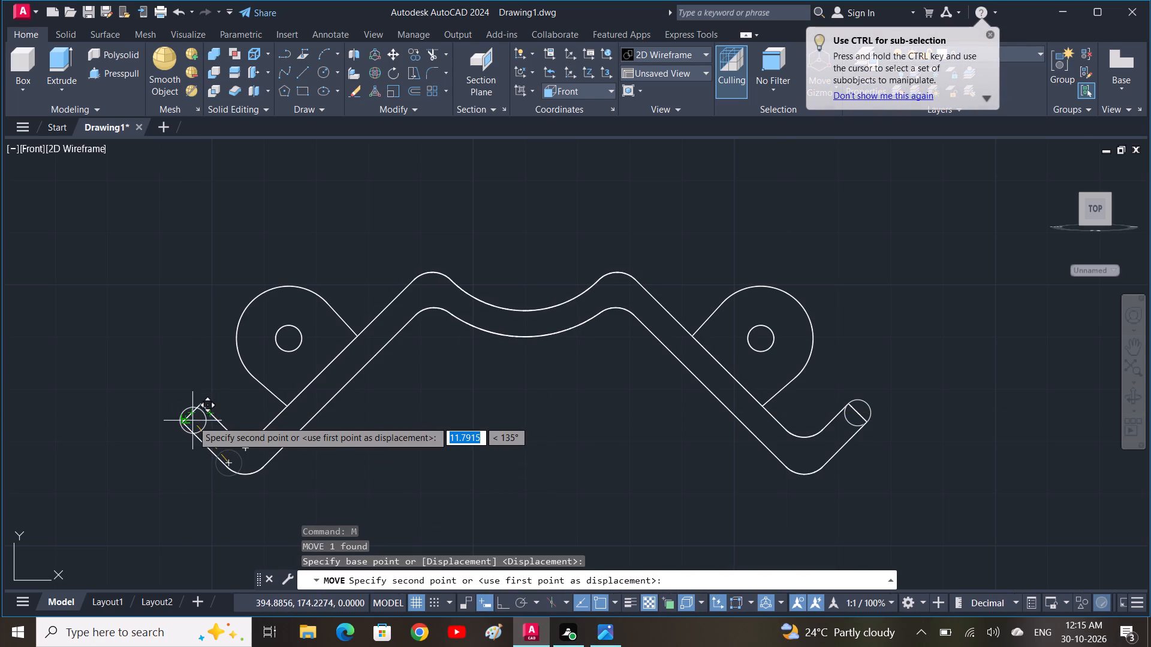
scroll(192, 421, "up", 2)
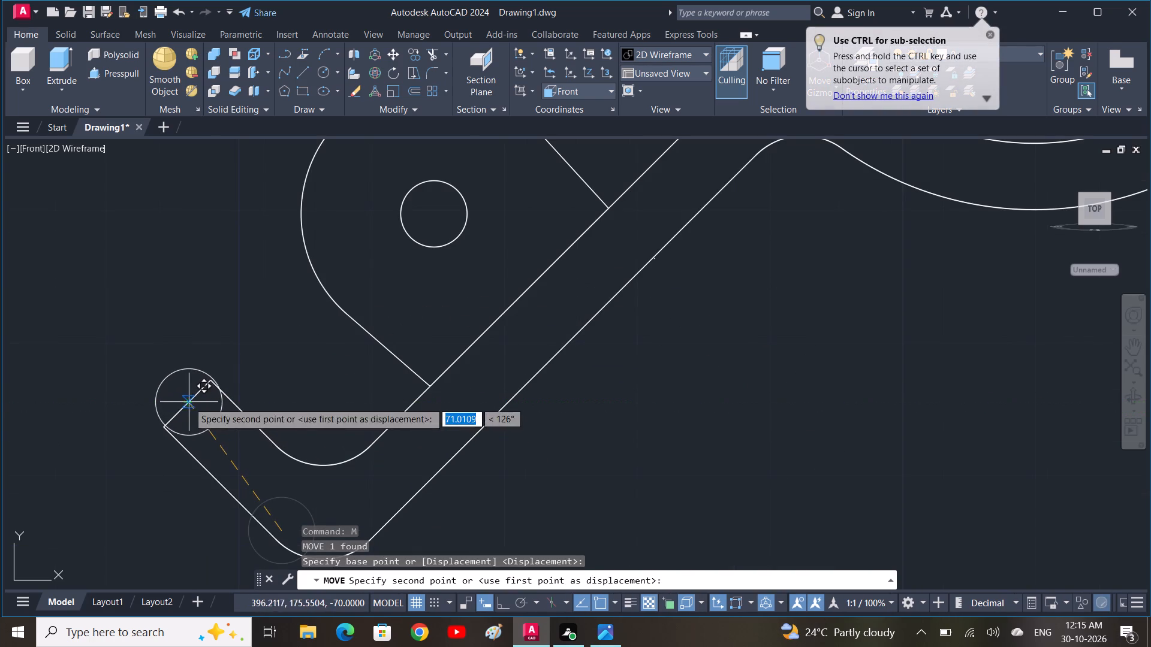
left_click(188, 402)
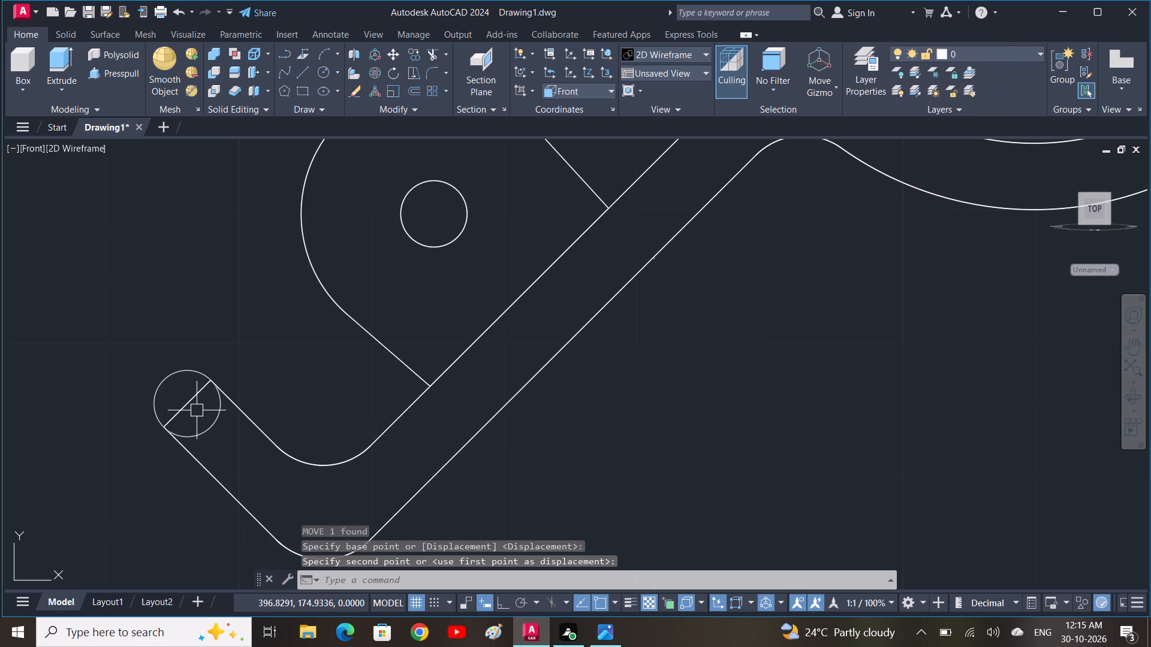
Trim the inner halves of both circles, leaving a semicircular arc outside each lip end.
type("tr")
key("space")
left_click(210, 424)
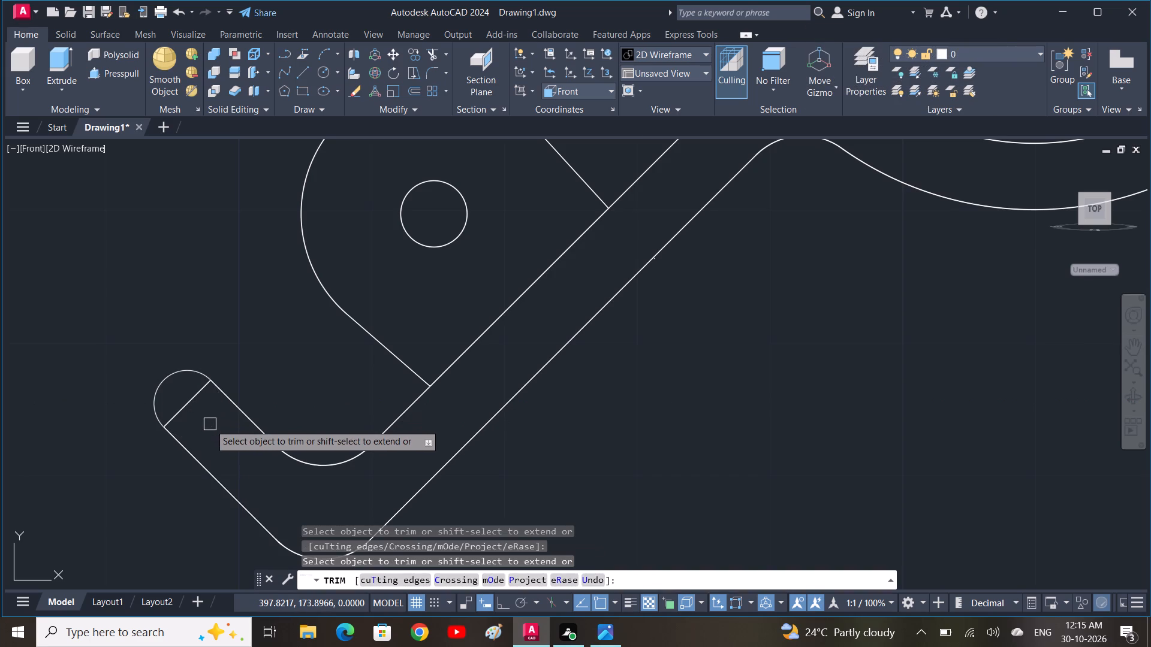
scroll(232, 427, "down", 2)
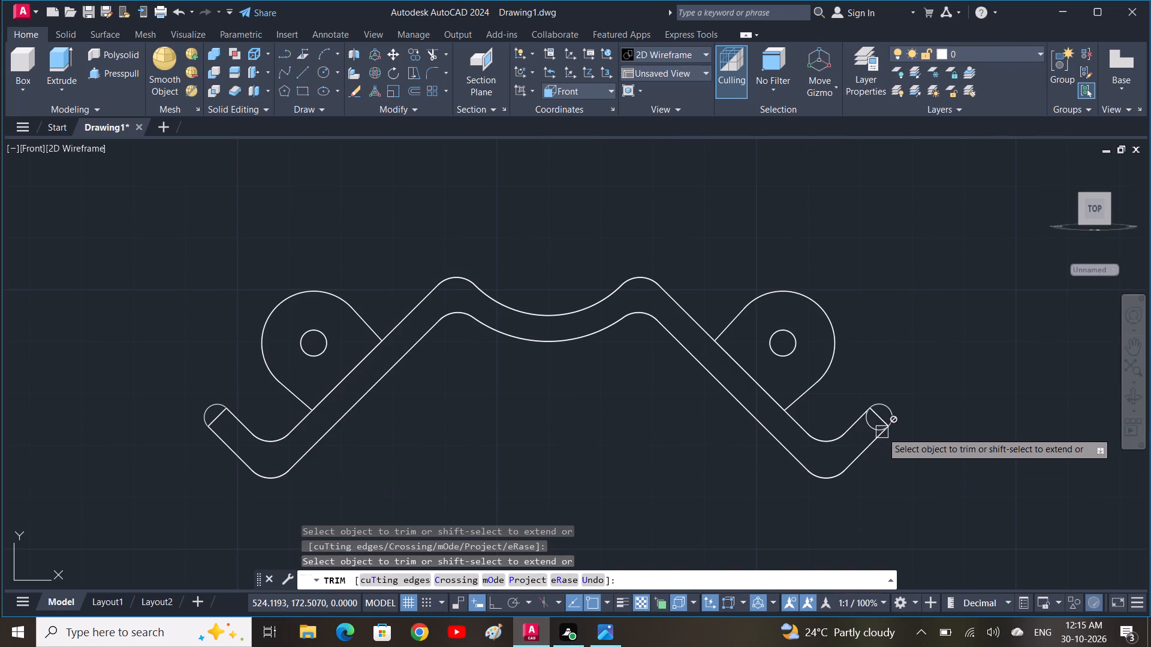
left_click(874, 431)
key("Escape")
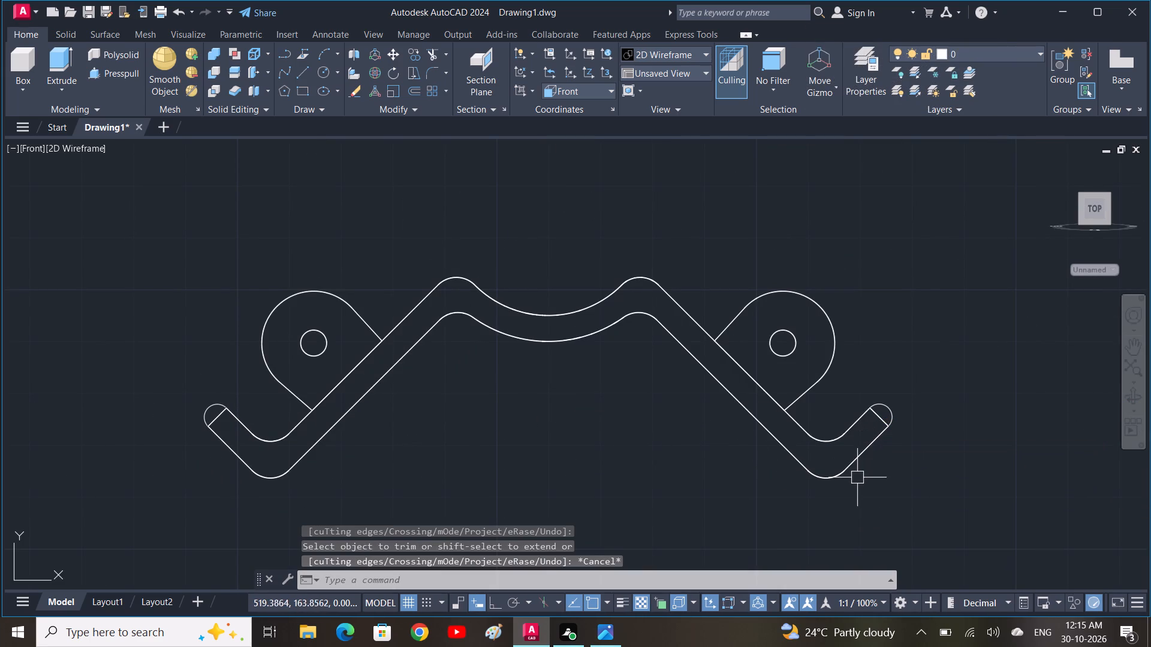
Draw a line along each lip's end edge, corner to corner, to close both semicircular arcs.
type("l")
key("space")
scroll(887, 448, "up", 1)
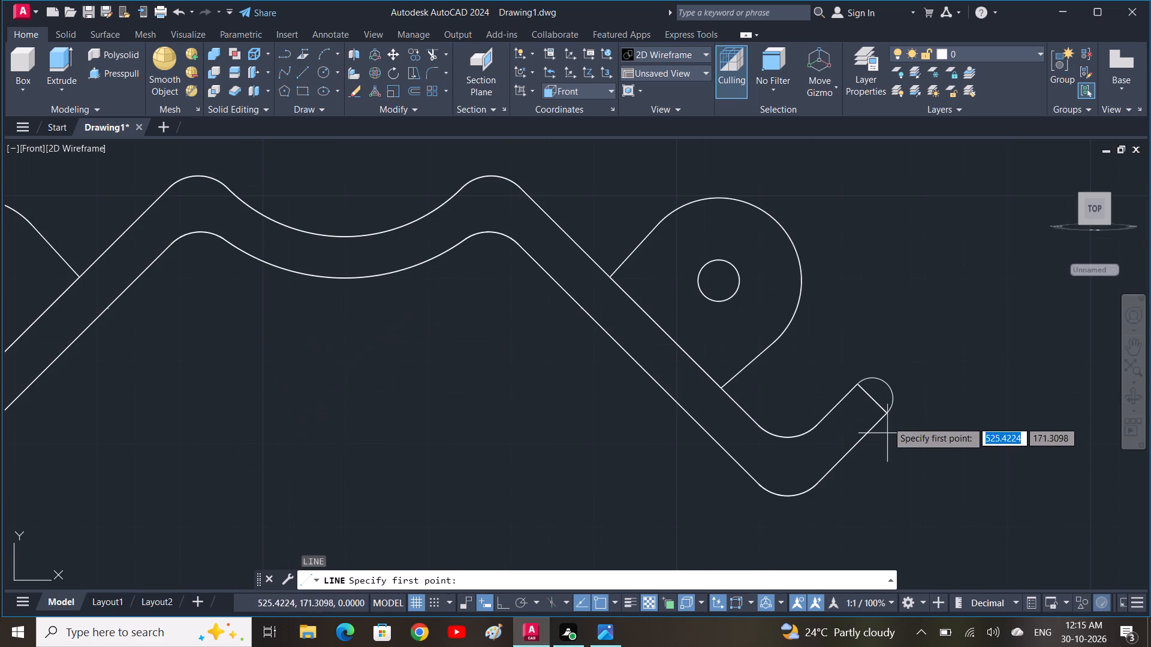
left_click(887, 413)
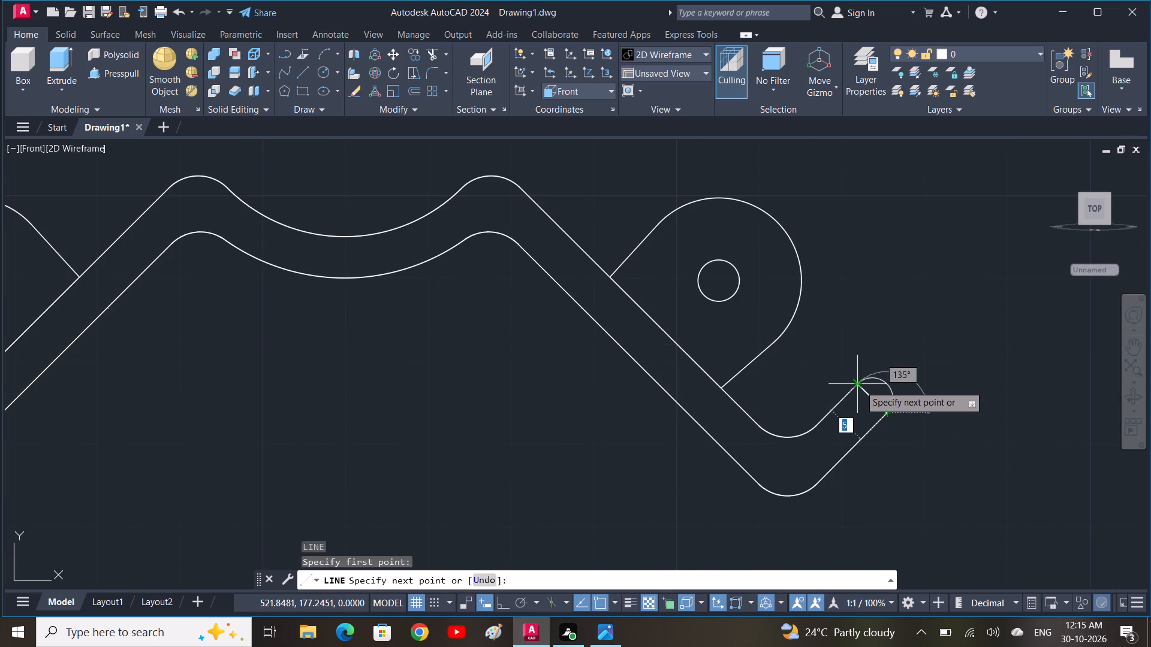
left_click(859, 385)
key("space")
scroll(821, 420, "down", 3)
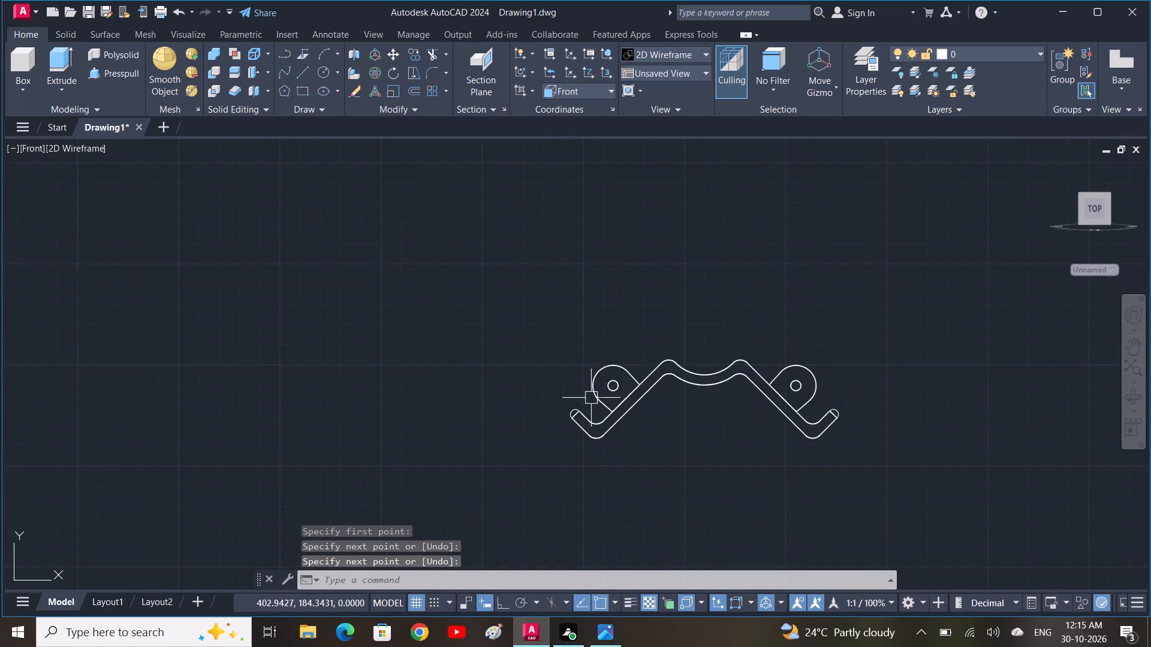
scroll(602, 413, "up", 2)
key("space")
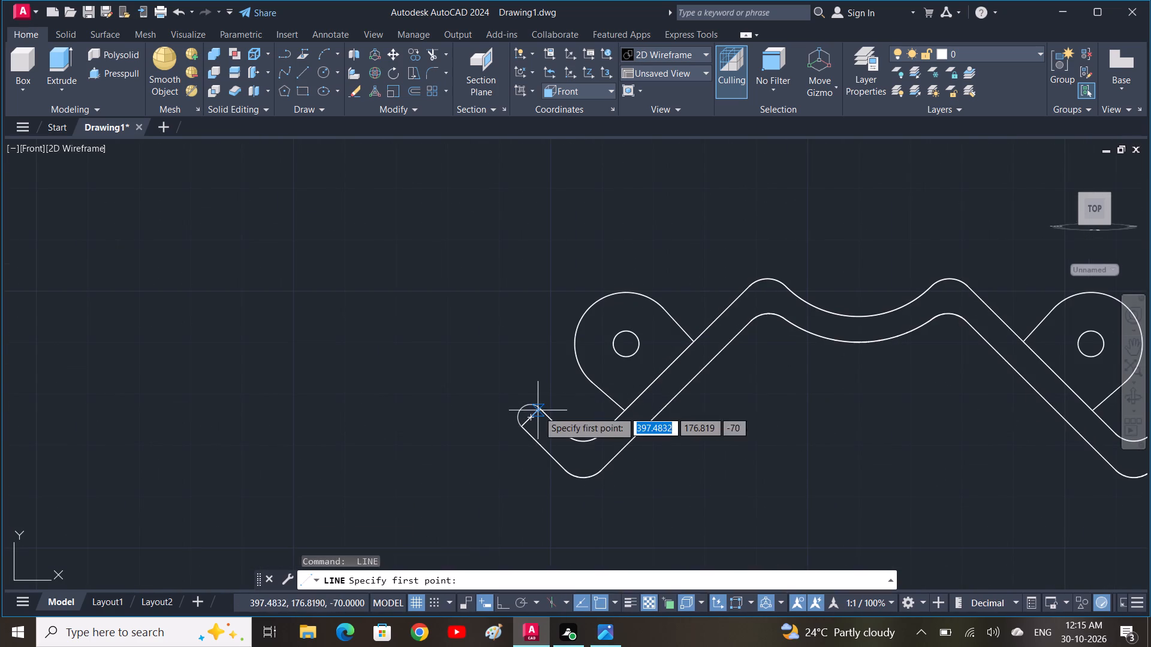
left_click(538, 411)
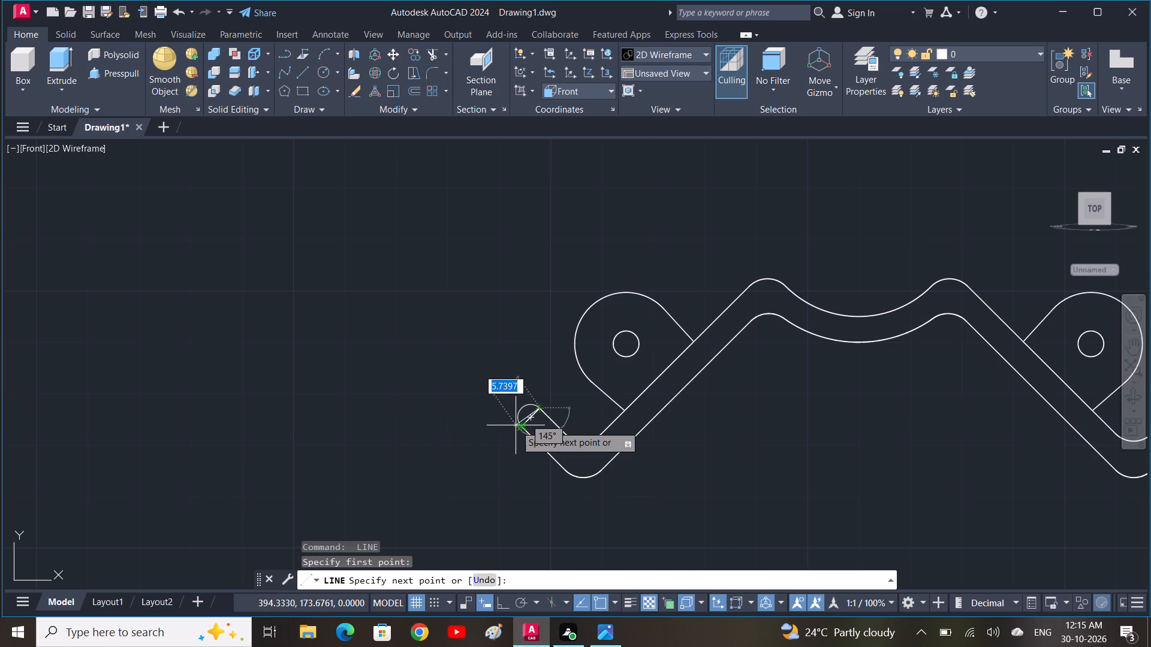
left_click(519, 428)
key("space")
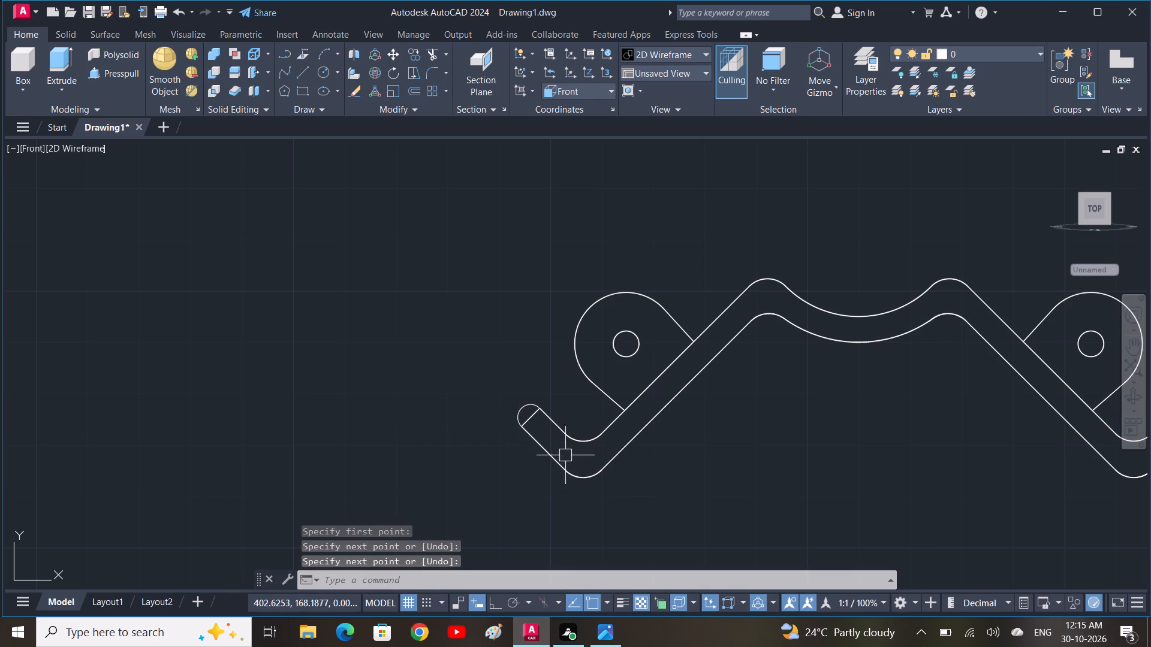
Join the arc and closing line at each lip end into closed polylines.
left_click(534, 417)
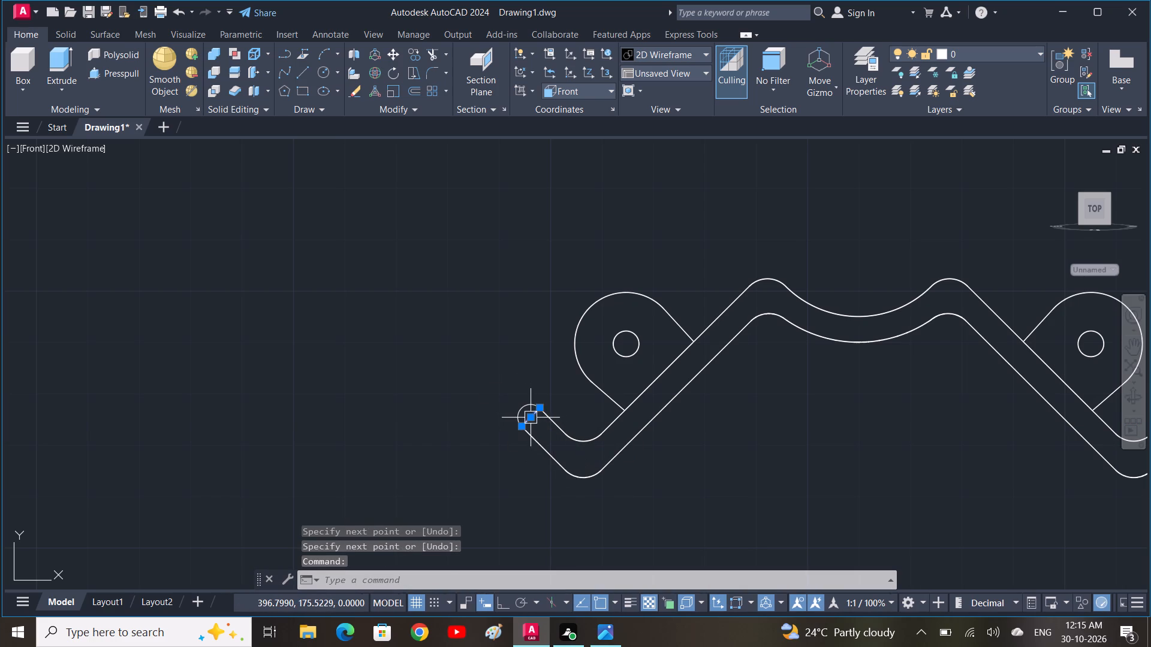
left_click(533, 407)
left_click(525, 411)
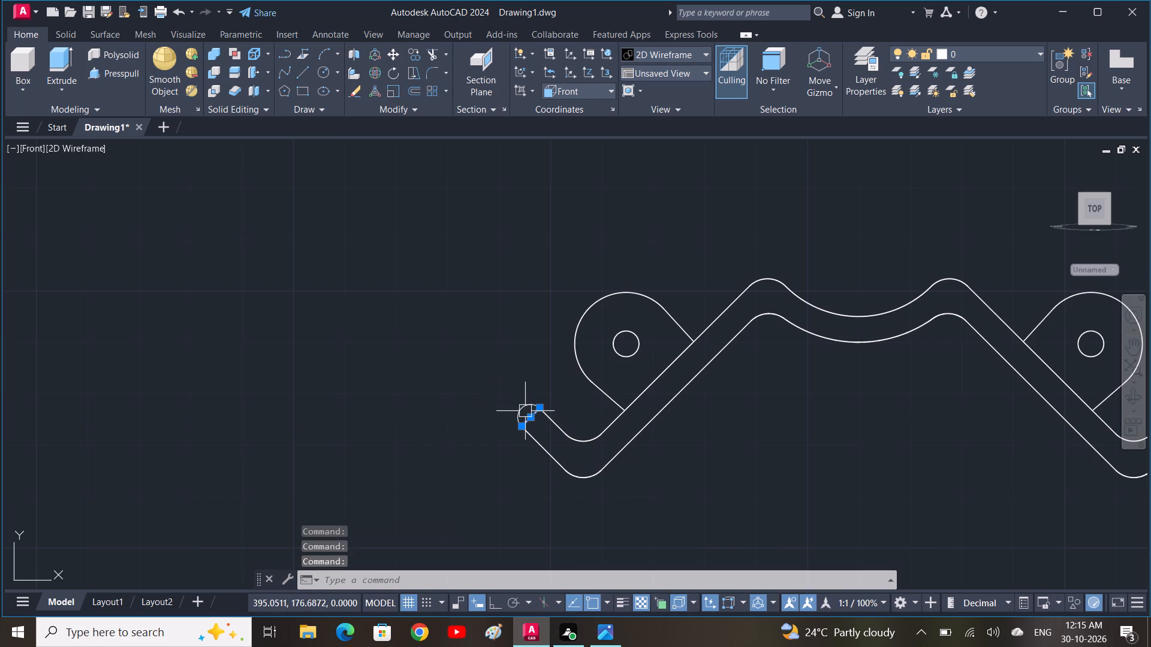
left_click(524, 409)
scroll(778, 434, "down", 2)
middle_click_drag(732, 417, 683, 424)
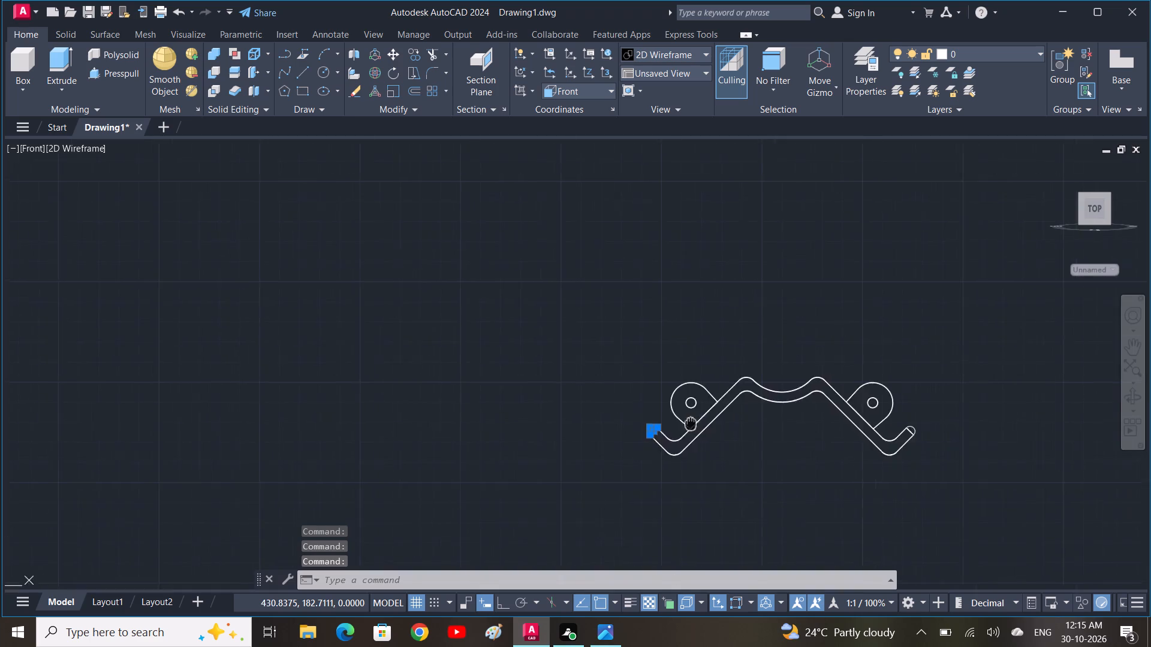
middle_click_drag(683, 424, 575, 426)
scroll(830, 482, "up", 4)
middle_click_drag(593, 261, 630, 327)
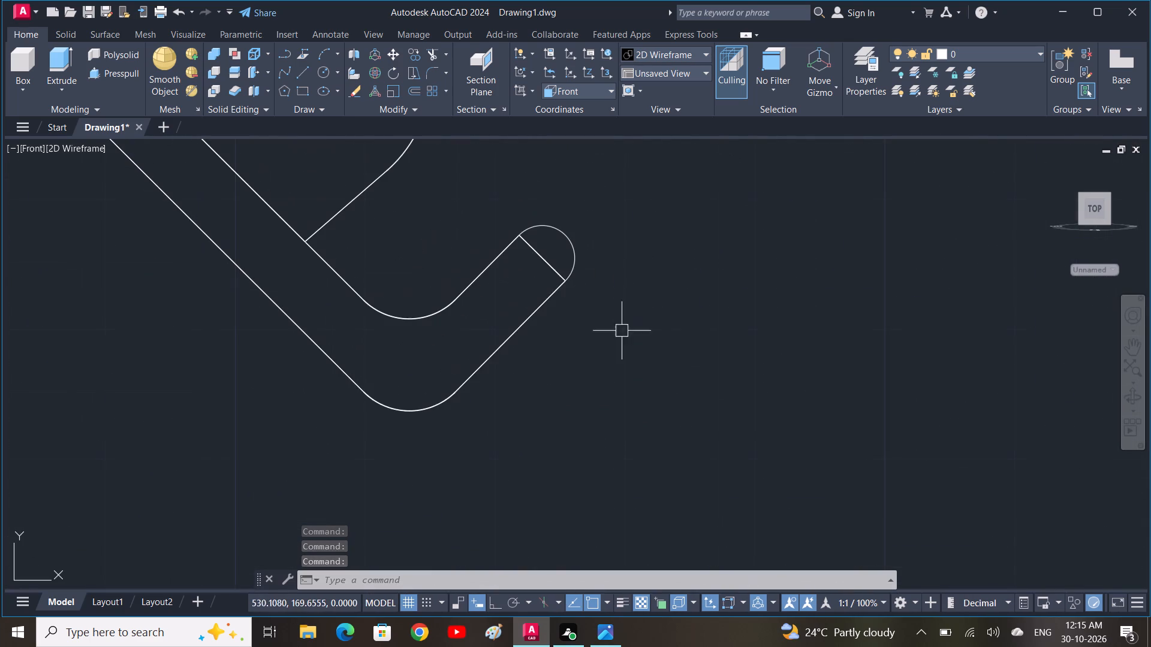
left_click(553, 276)
left_click(574, 243)
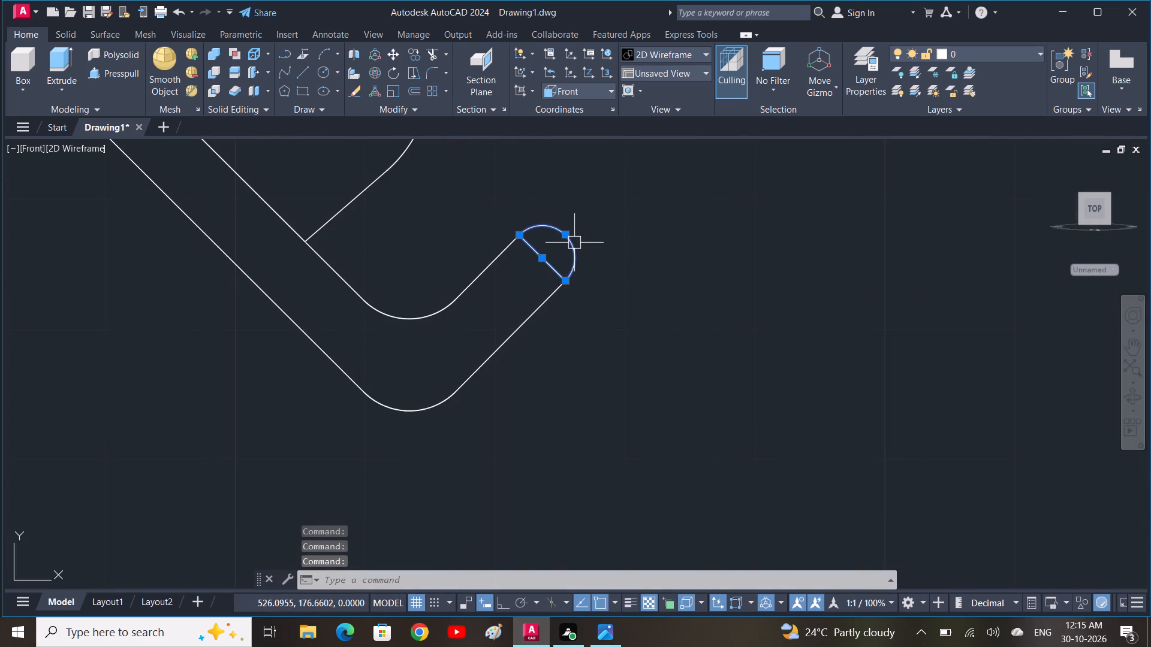
type("j")
key("space")
scroll(592, 265, "down", 4)
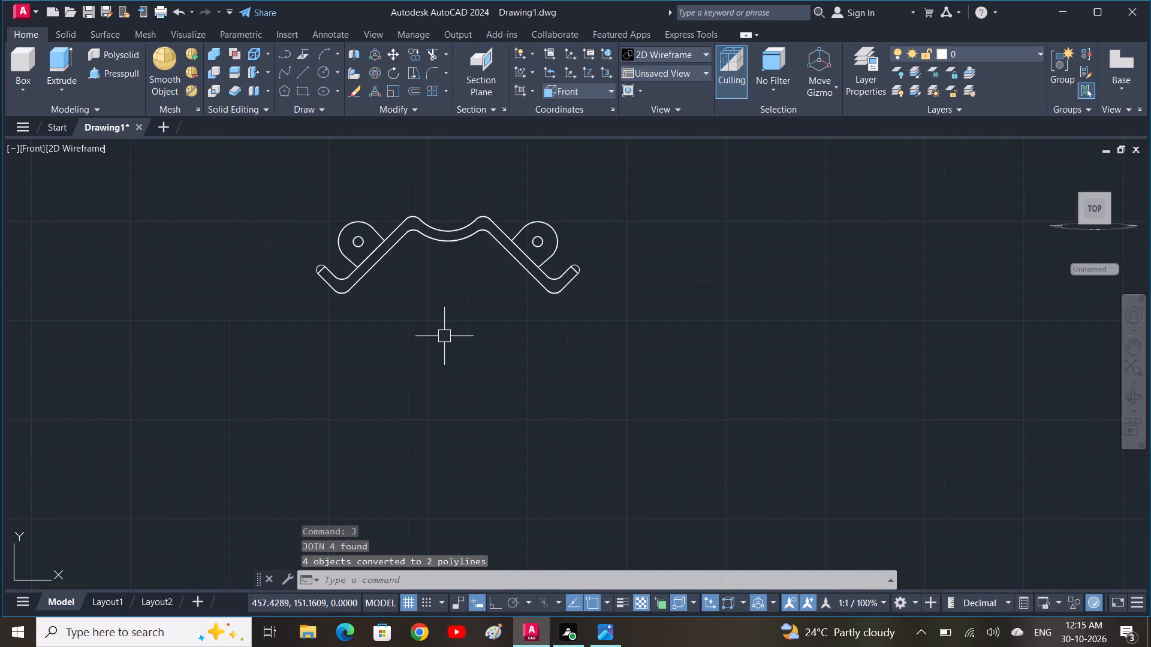
middle_click_drag(725, 324, 676, 373, "shift")
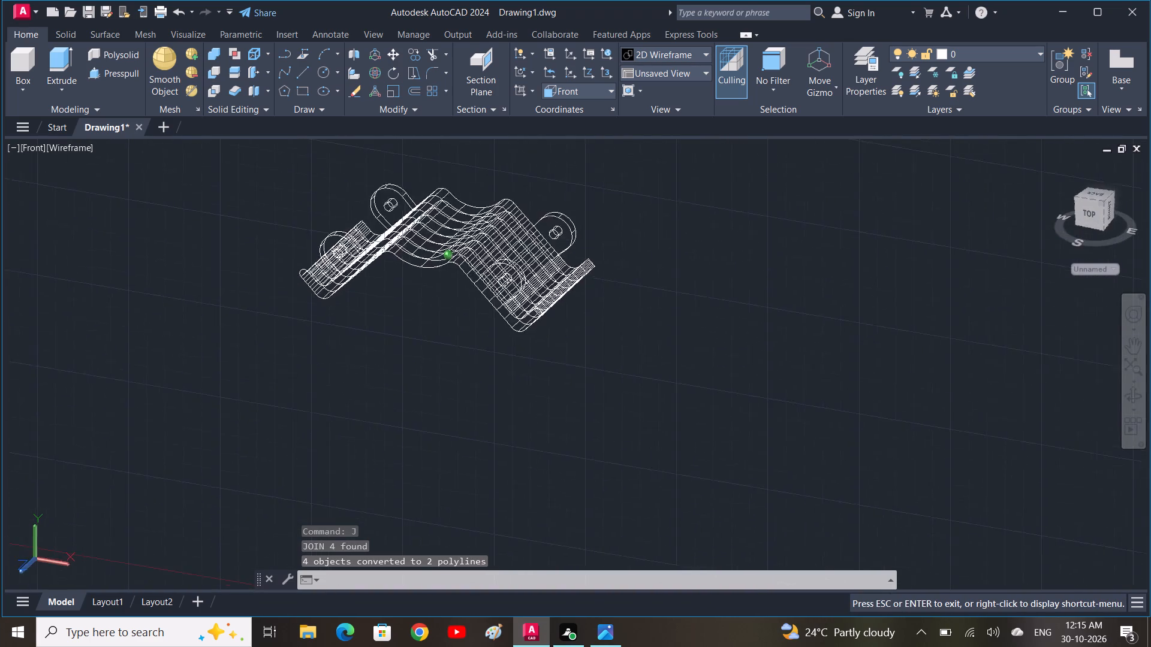
Delete the extruded bent body, keeping its profile outline and the four side tabs.
middle_click_drag(676, 373, 631, 397, "shift")
left_click(529, 288)
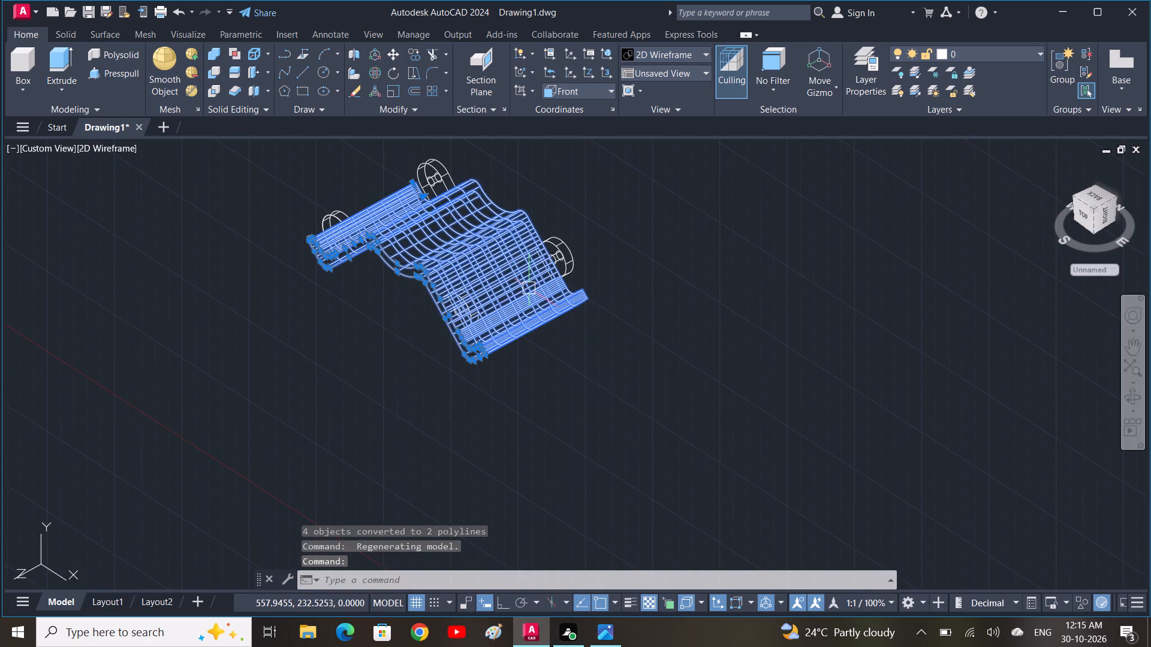
key("Delete")
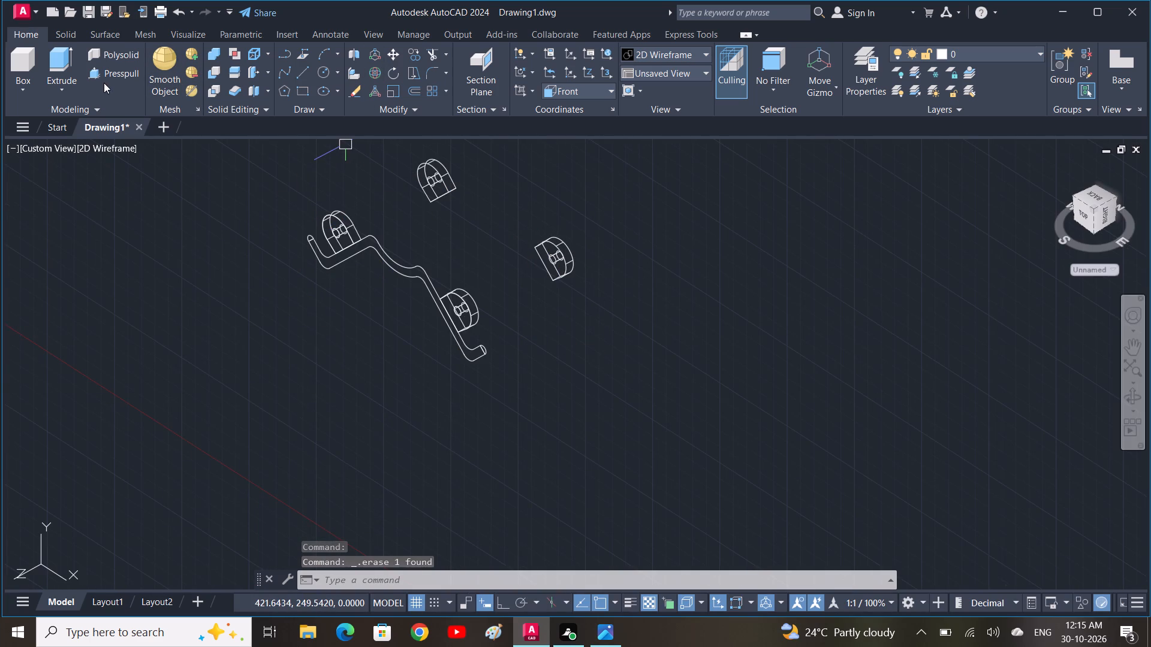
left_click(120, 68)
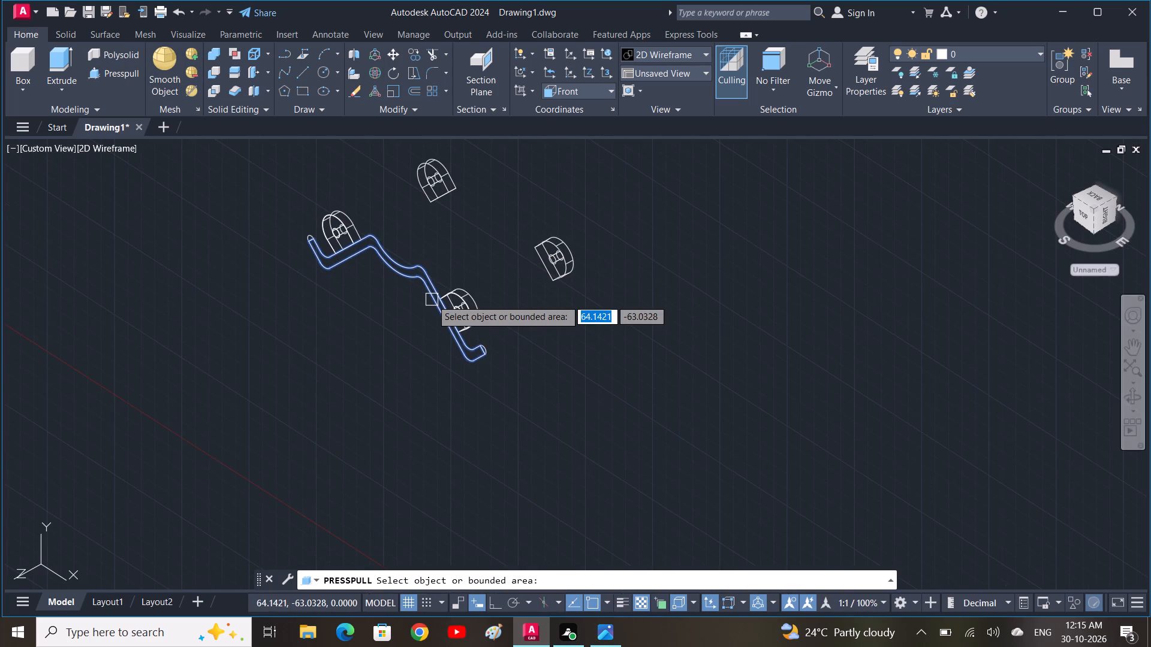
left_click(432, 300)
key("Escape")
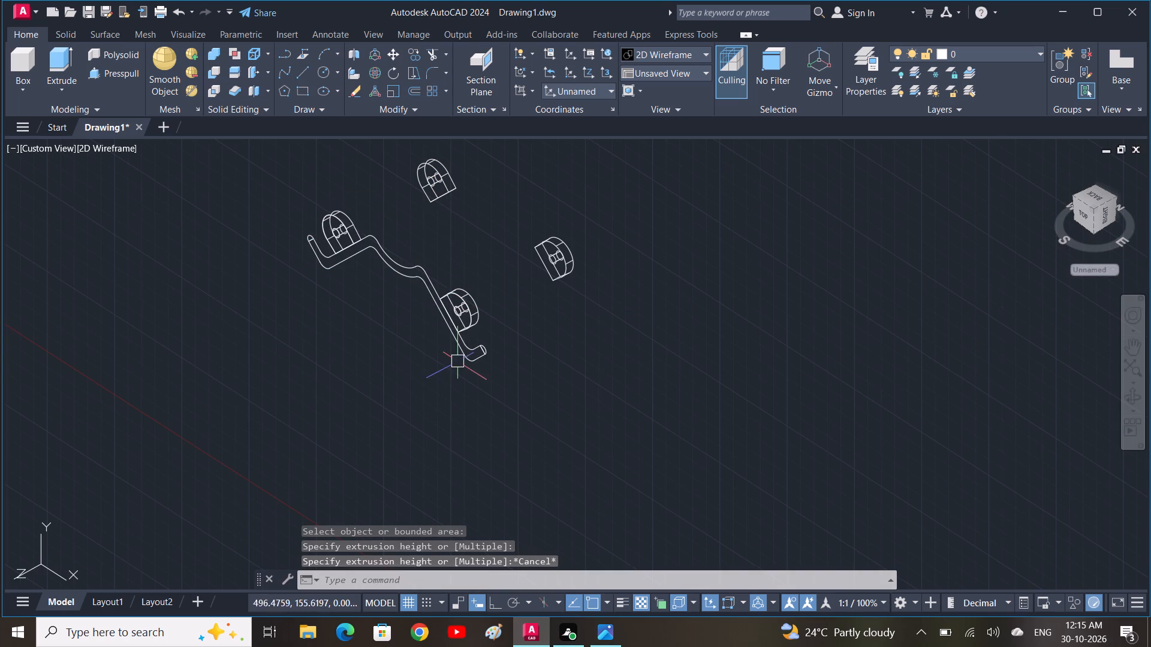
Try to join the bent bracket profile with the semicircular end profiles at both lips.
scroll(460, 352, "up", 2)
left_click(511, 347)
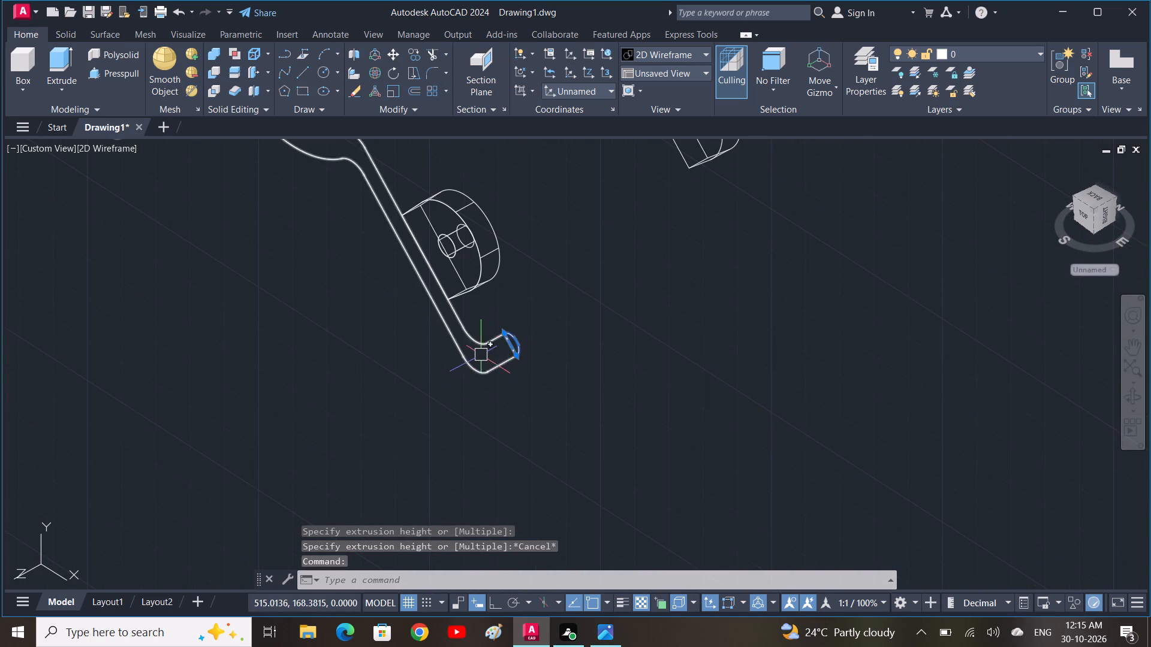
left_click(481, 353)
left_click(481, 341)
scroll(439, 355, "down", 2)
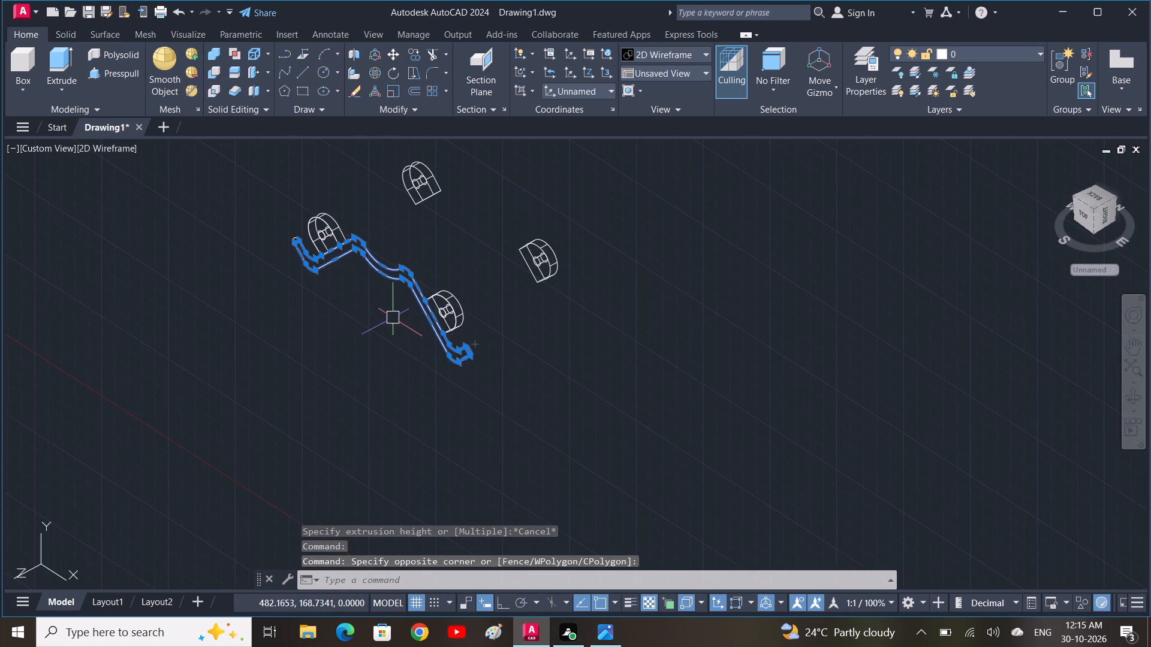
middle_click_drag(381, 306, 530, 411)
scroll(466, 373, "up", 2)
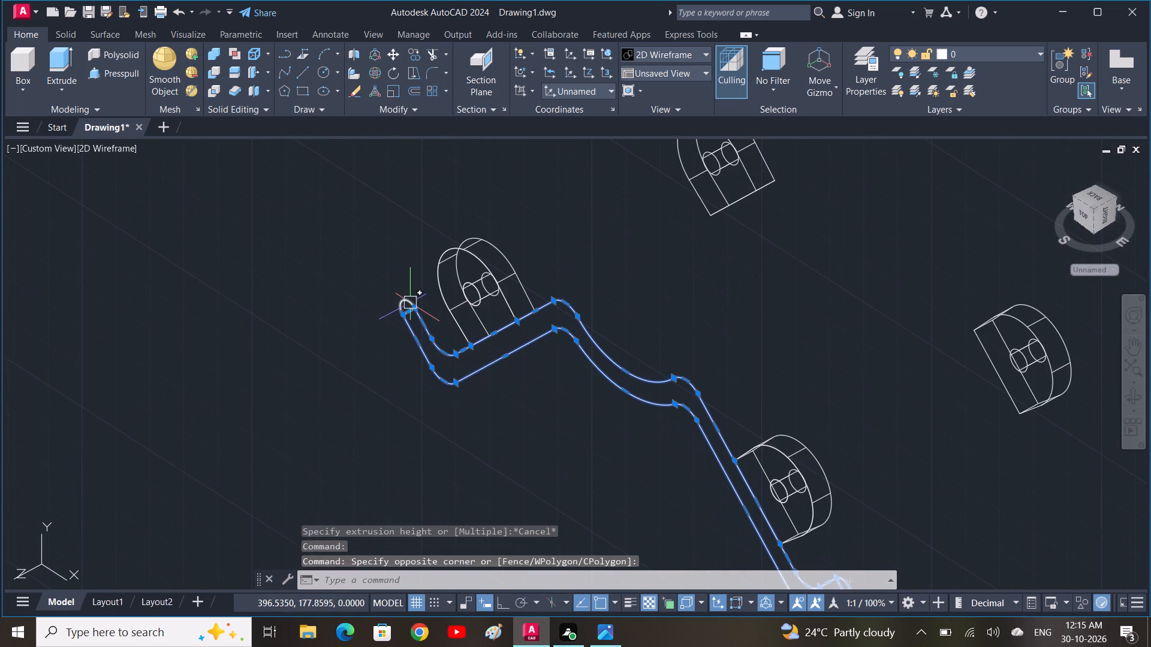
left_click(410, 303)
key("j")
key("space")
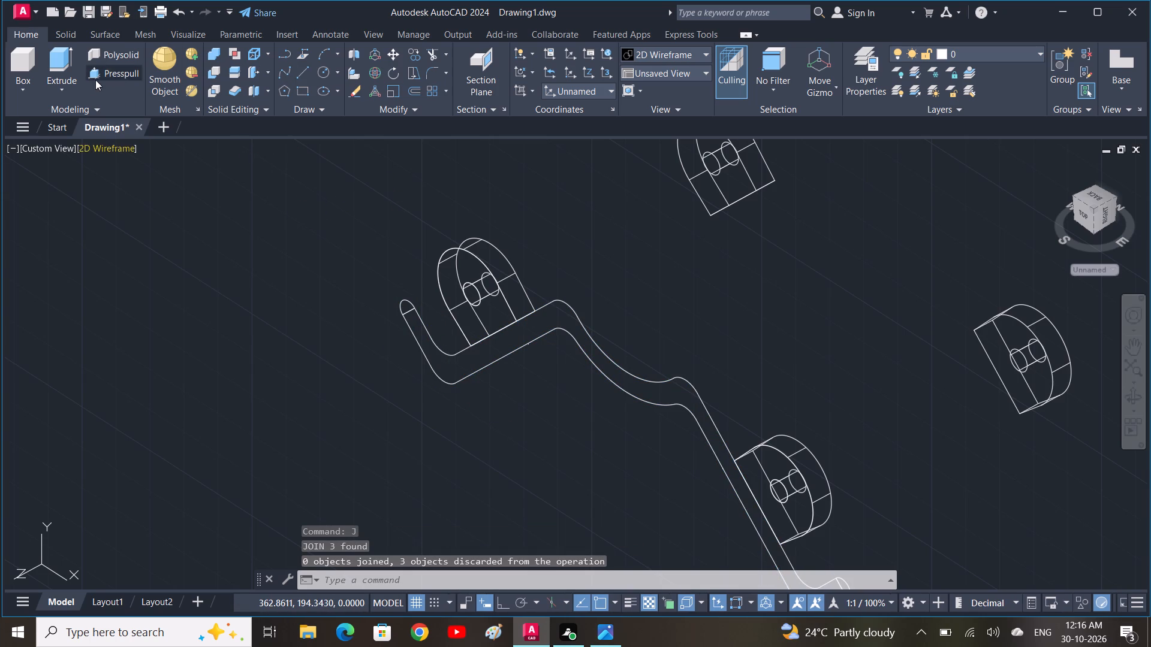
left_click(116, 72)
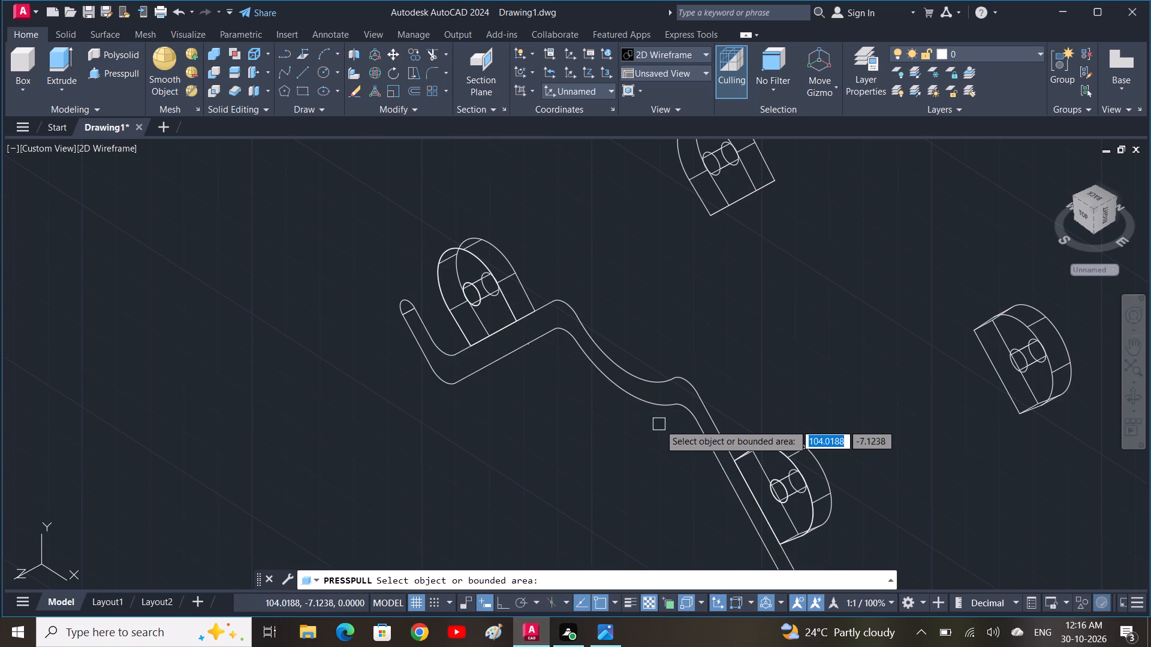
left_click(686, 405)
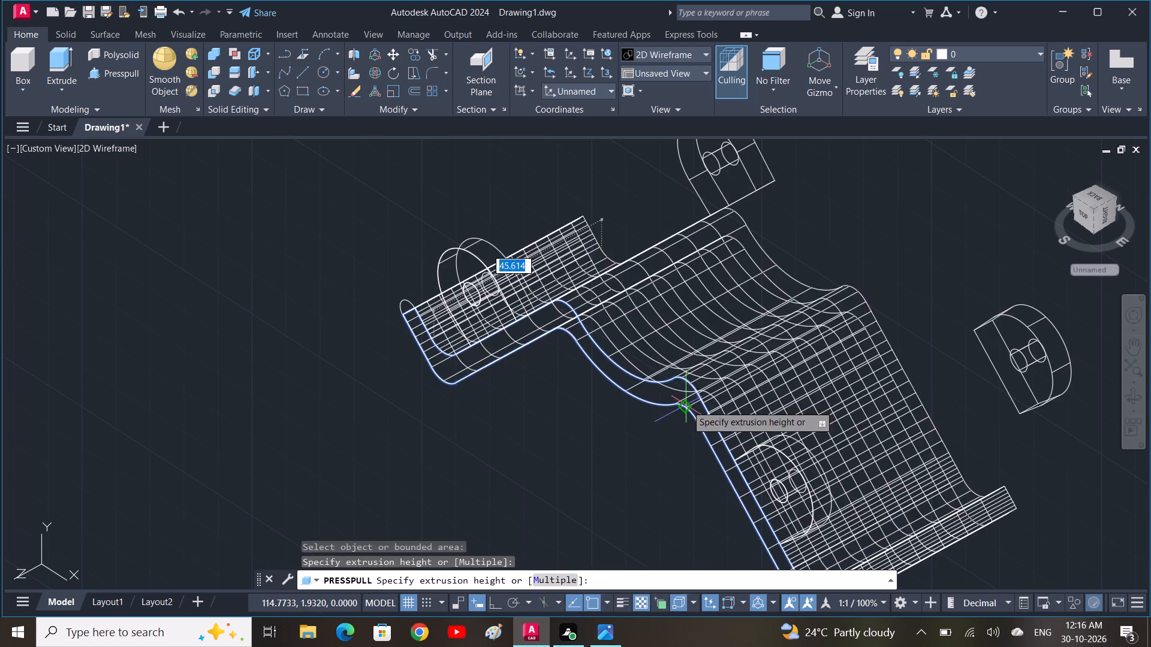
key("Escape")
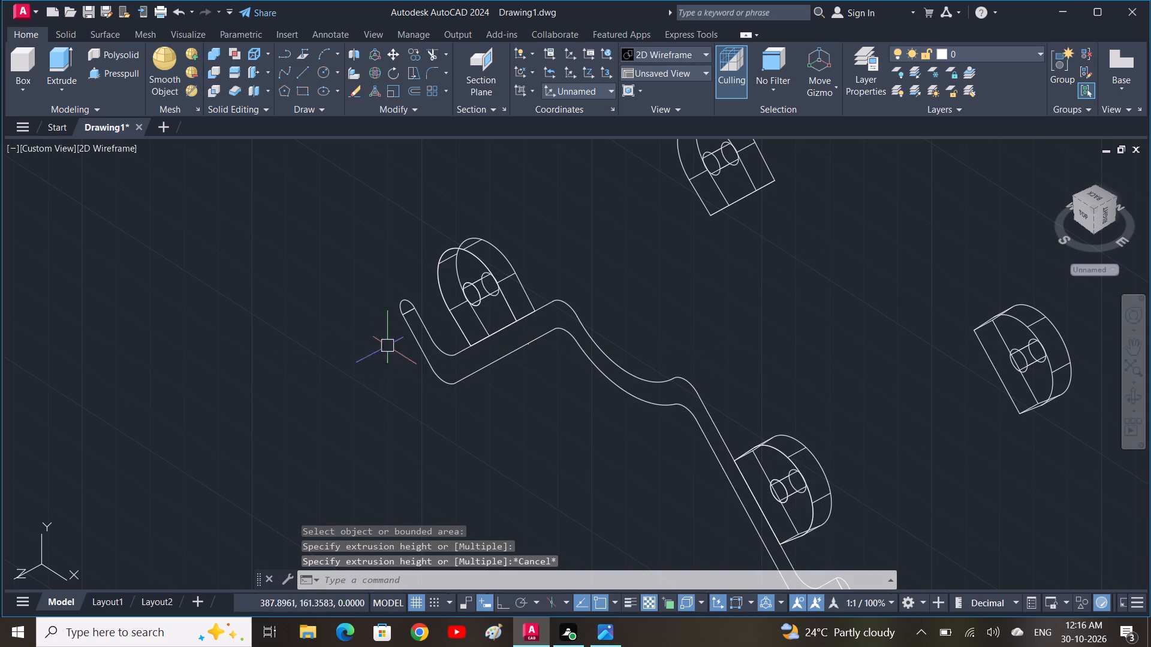
Trim away the straight closing line at each lip end so the semicircular arcs open into the bent profile.
key("t")
type("r")
key("space")
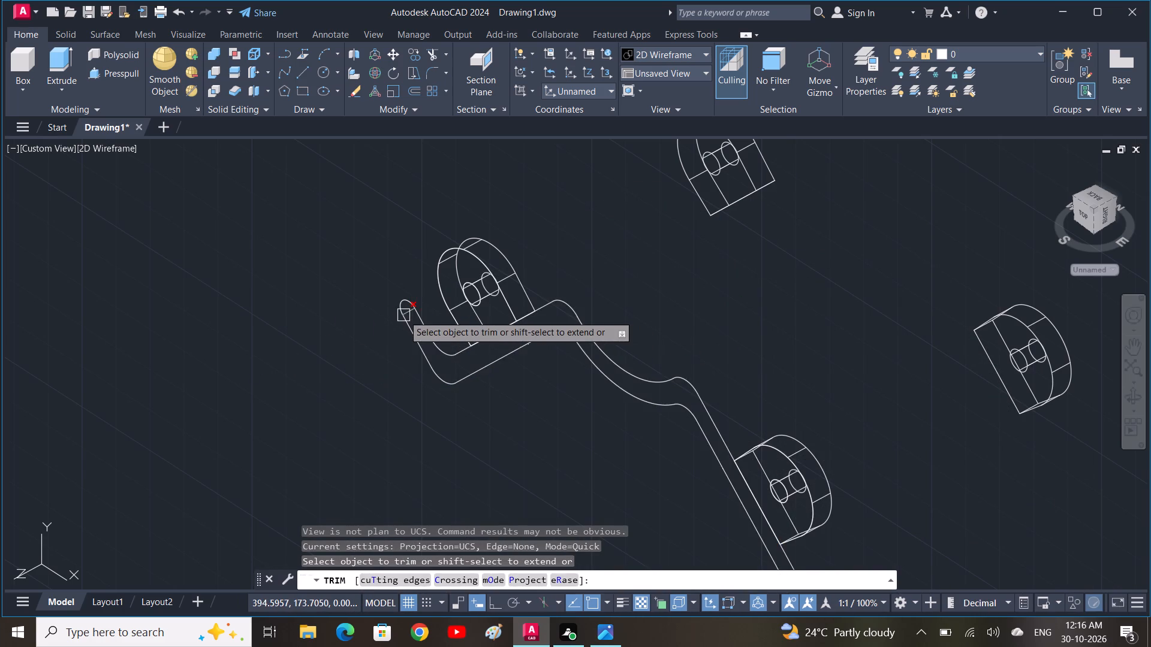
scroll(403, 315, "up", 2)
left_click(412, 306)
triple_click(413, 306)
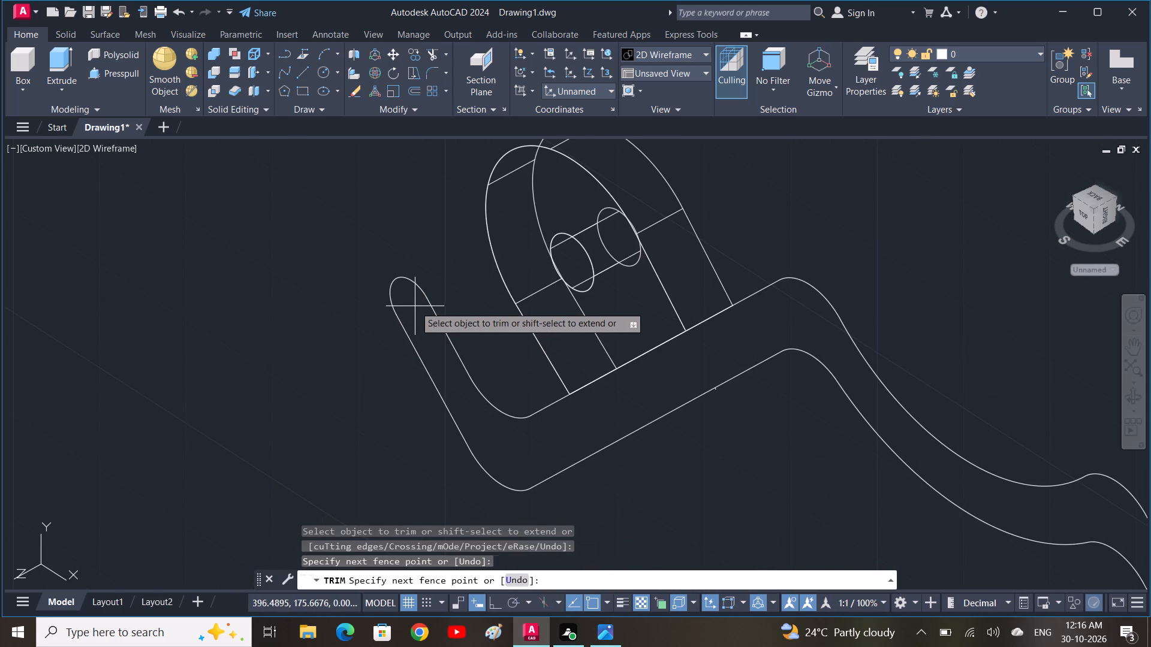
scroll(417, 318, "down", 3)
key("Escape")
scroll(511, 418, "down", 2)
middle_click_drag(659, 451, 587, 386)
scroll(526, 376, "up", 4)
middle_click_drag(790, 488, 760, 460)
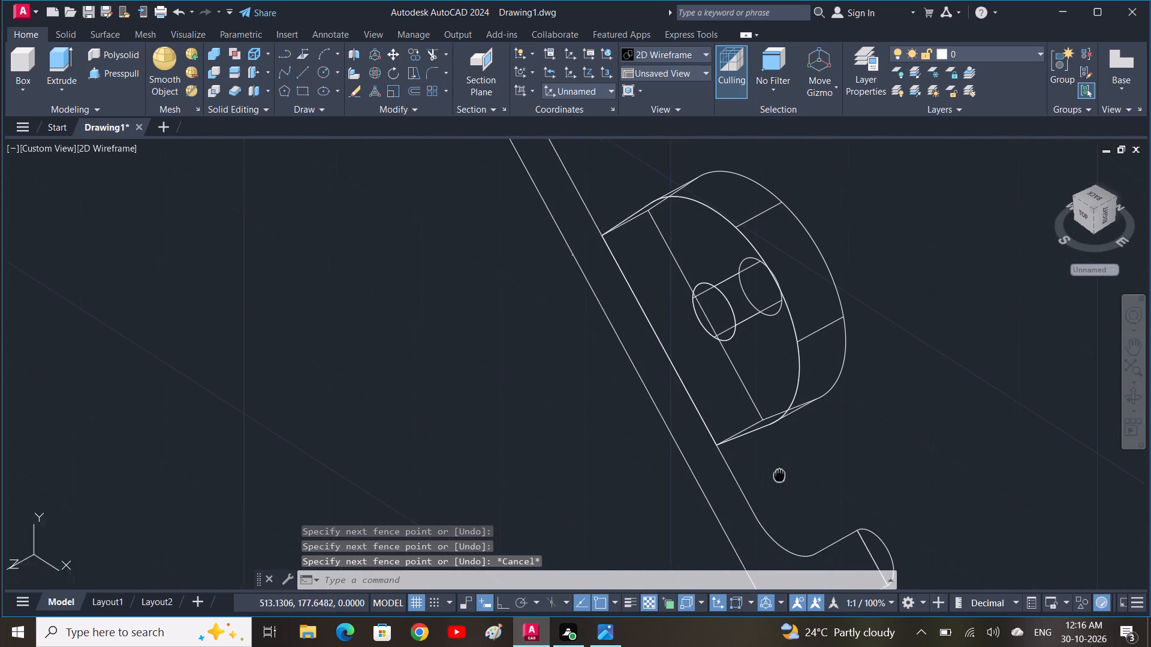
middle_click_drag(760, 460, 607, 397)
key("space")
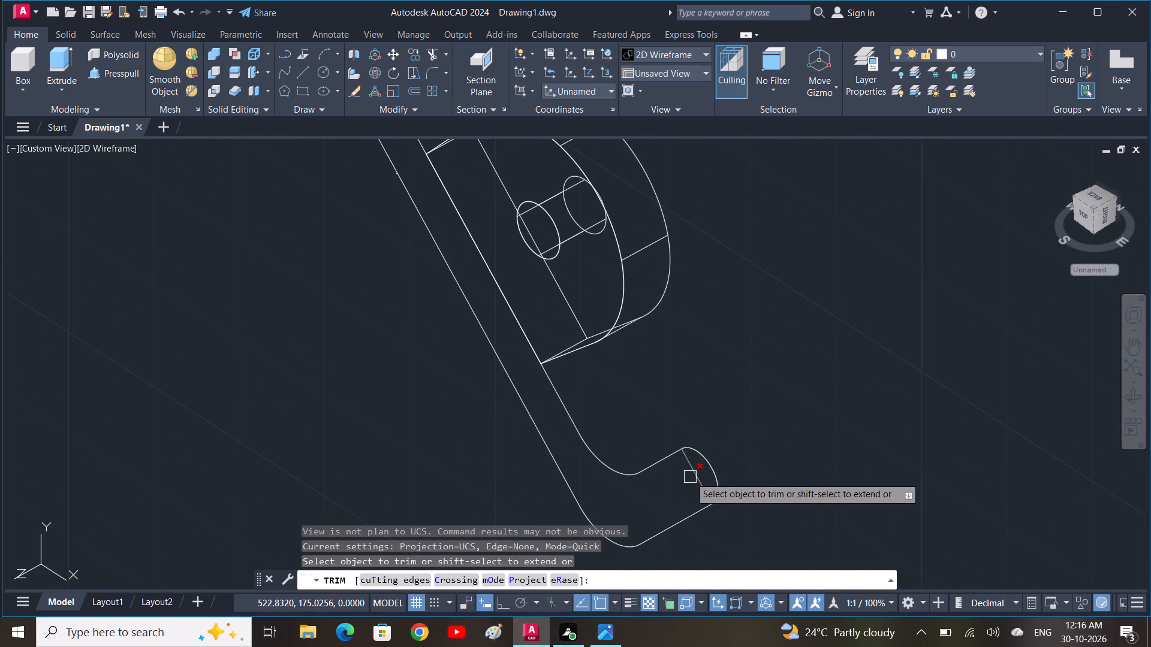
left_click(690, 476)
left_click(690, 476)
left_click(697, 471)
key("Escape")
scroll(687, 486, "down", 3)
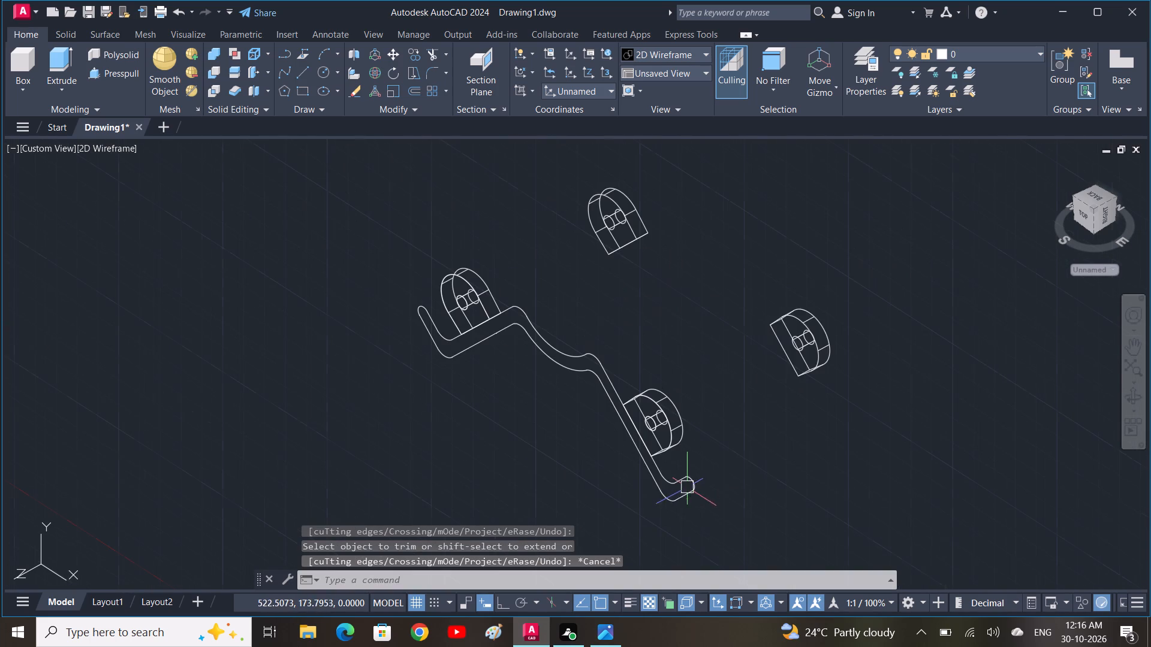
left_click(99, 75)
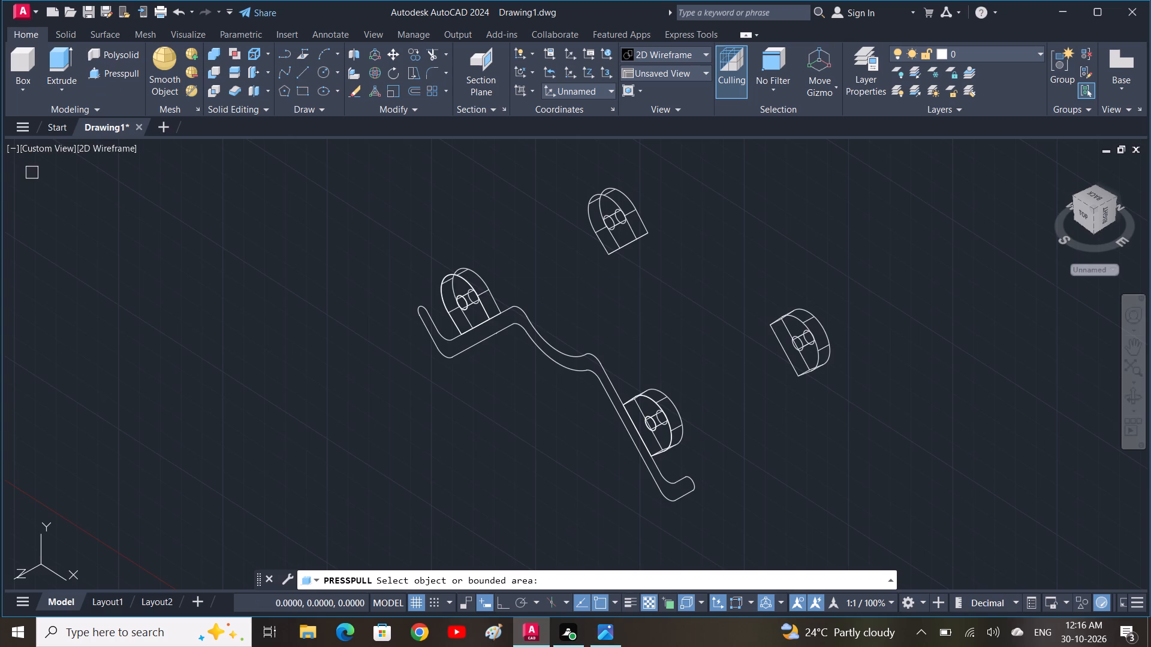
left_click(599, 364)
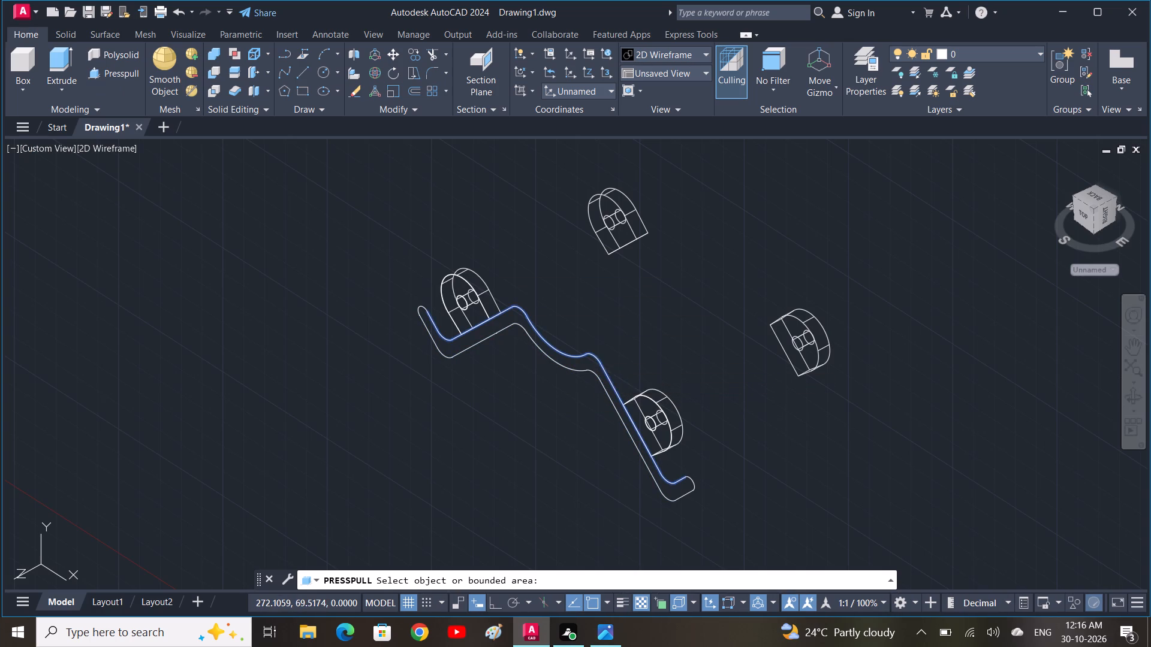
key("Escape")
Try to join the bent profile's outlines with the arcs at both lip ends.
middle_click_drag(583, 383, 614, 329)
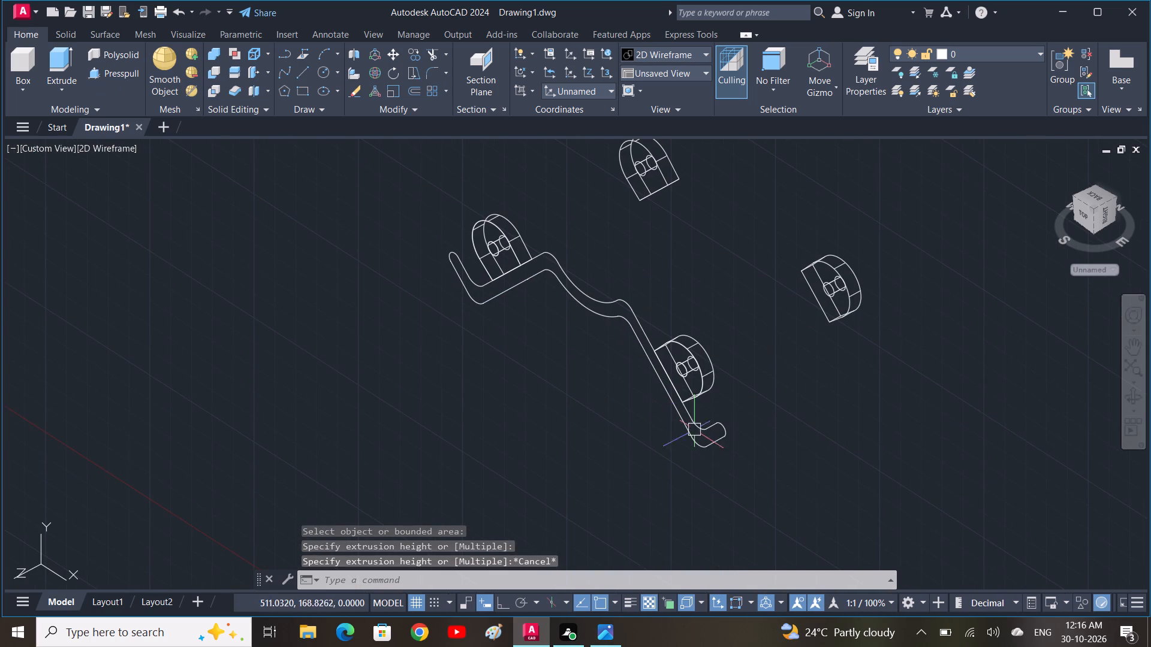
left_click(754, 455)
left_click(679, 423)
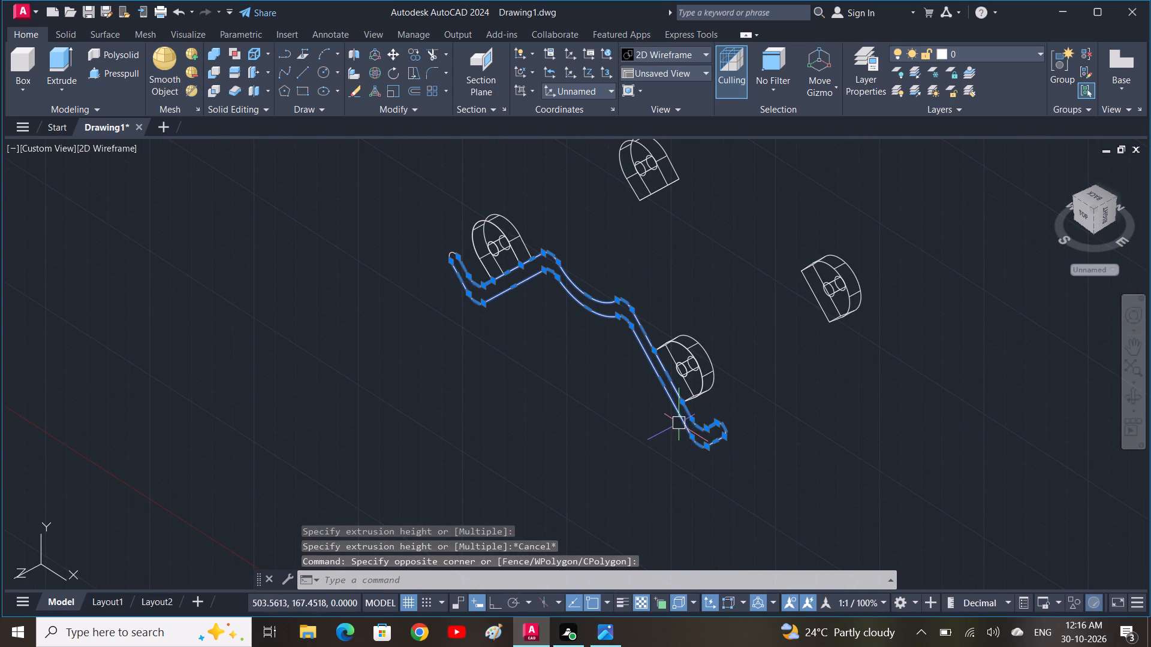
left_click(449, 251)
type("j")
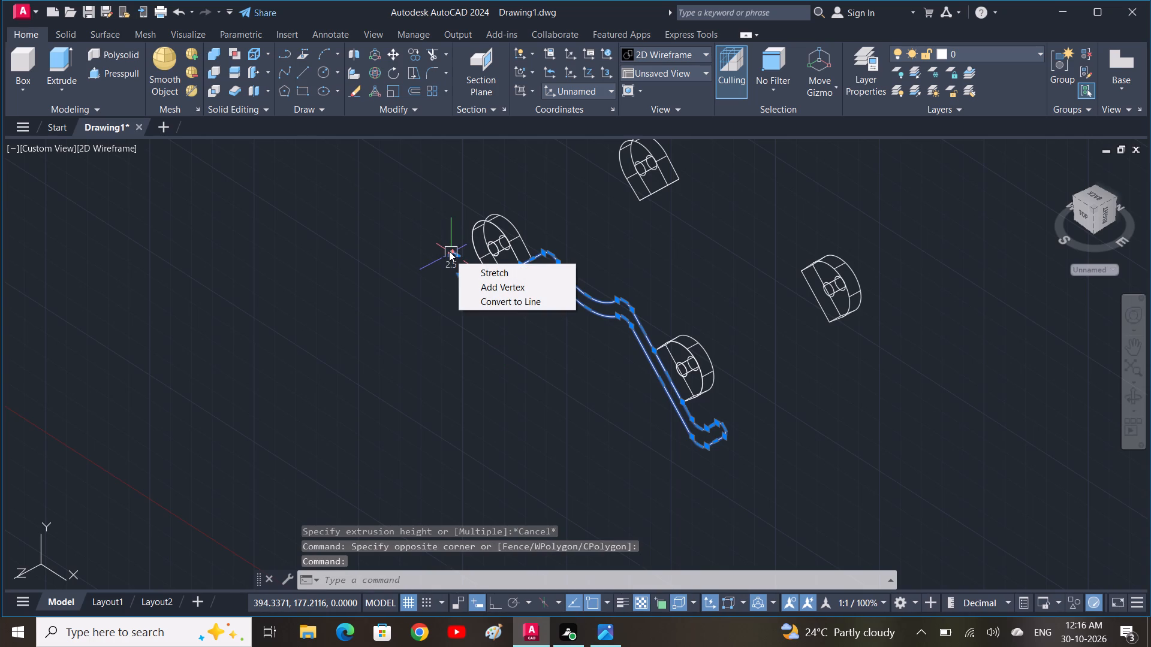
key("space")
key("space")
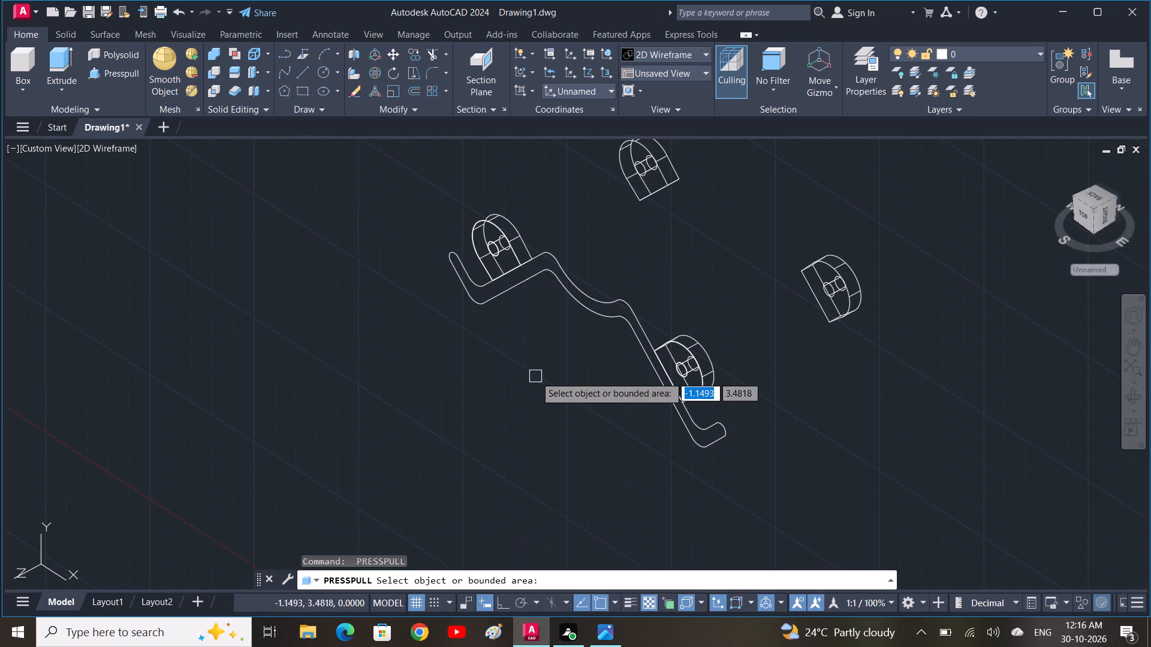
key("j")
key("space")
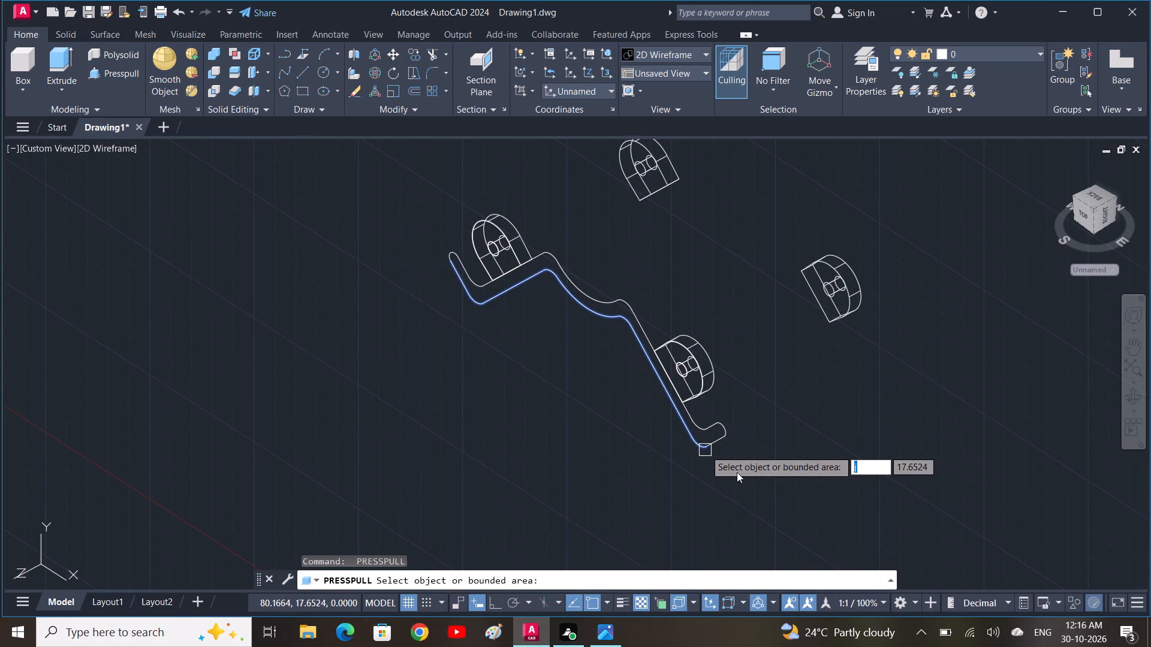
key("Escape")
Join the bent profile's outlines and both semicircular lip-end arcs into a single closed polyline.
key("j")
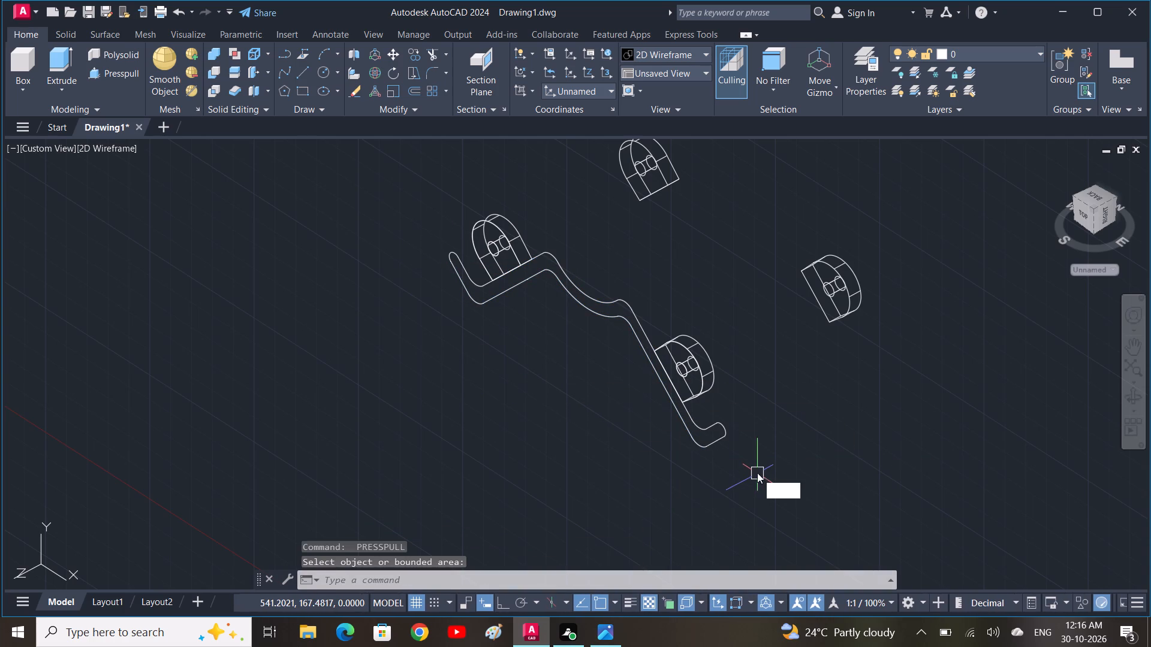
key("space")
left_click(754, 481)
left_click(683, 422)
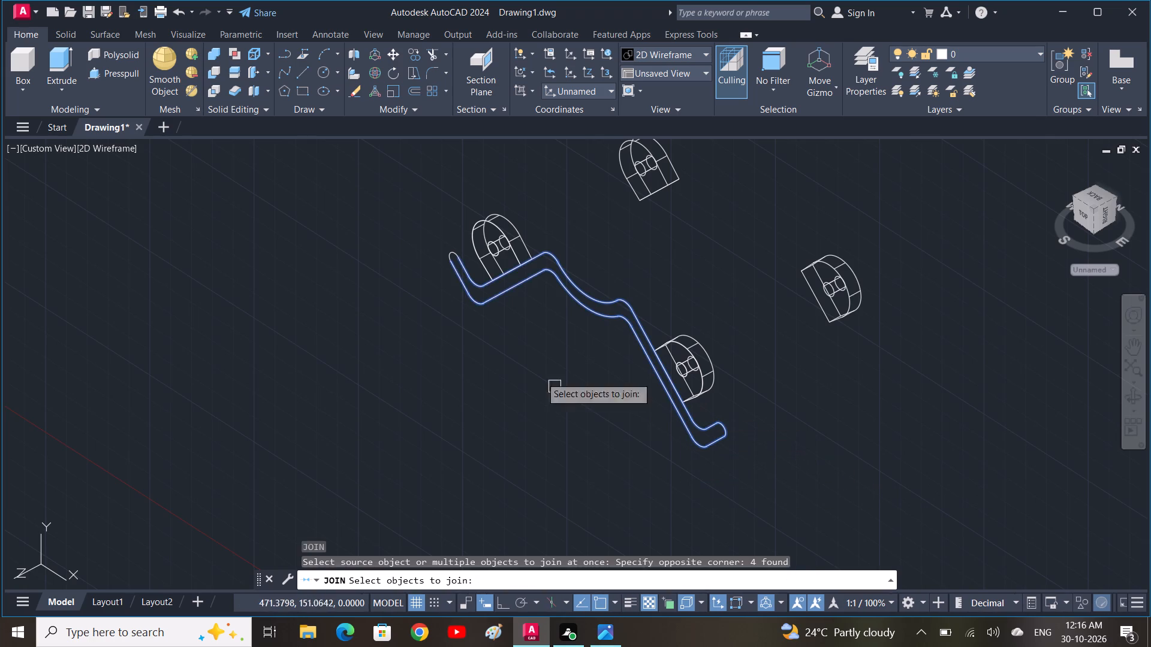
left_click(447, 256)
key("space")
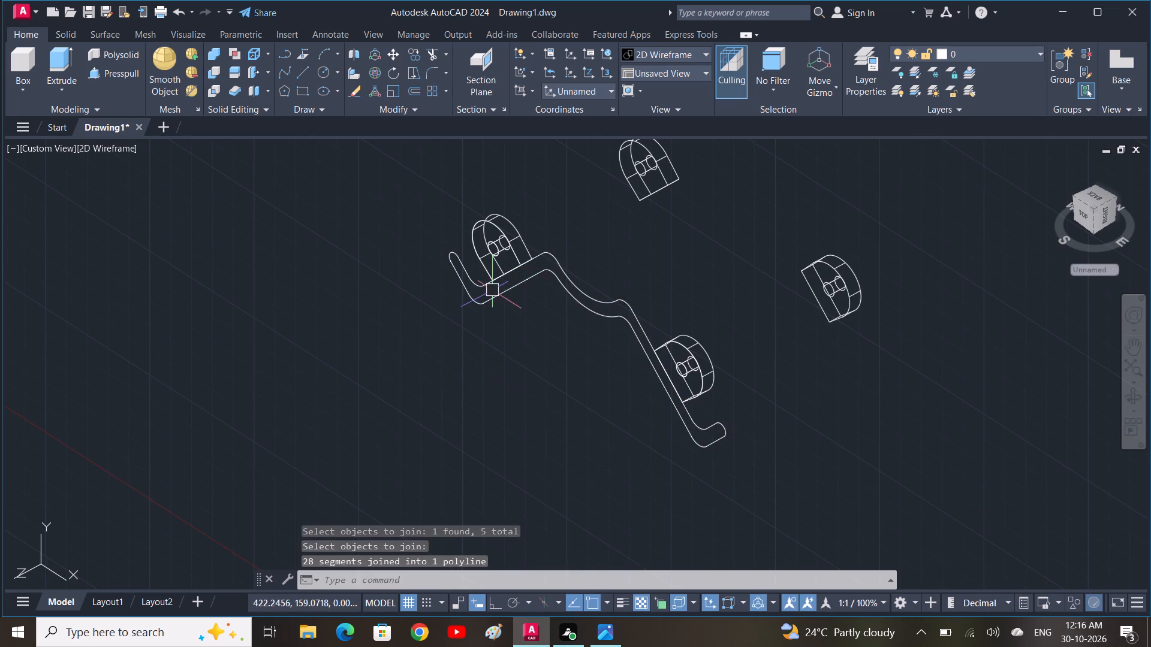
Presspull the joined, round-ended bracket profile to a height of 70 towards the far side tabs.
left_click(132, 71)
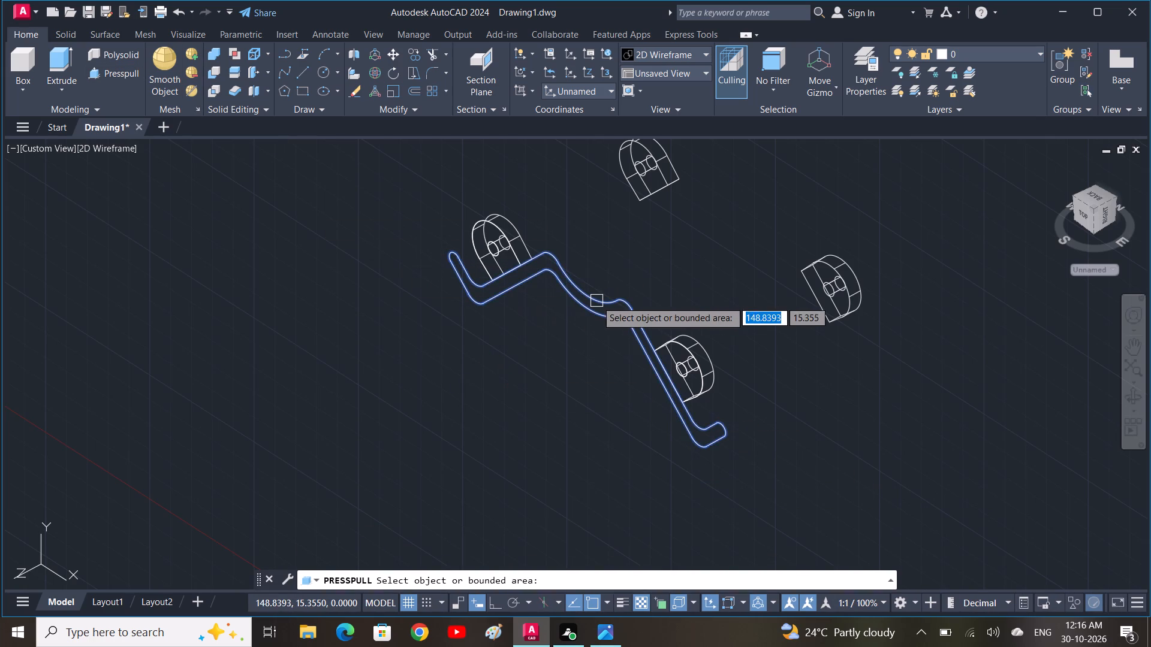
left_click(596, 301)
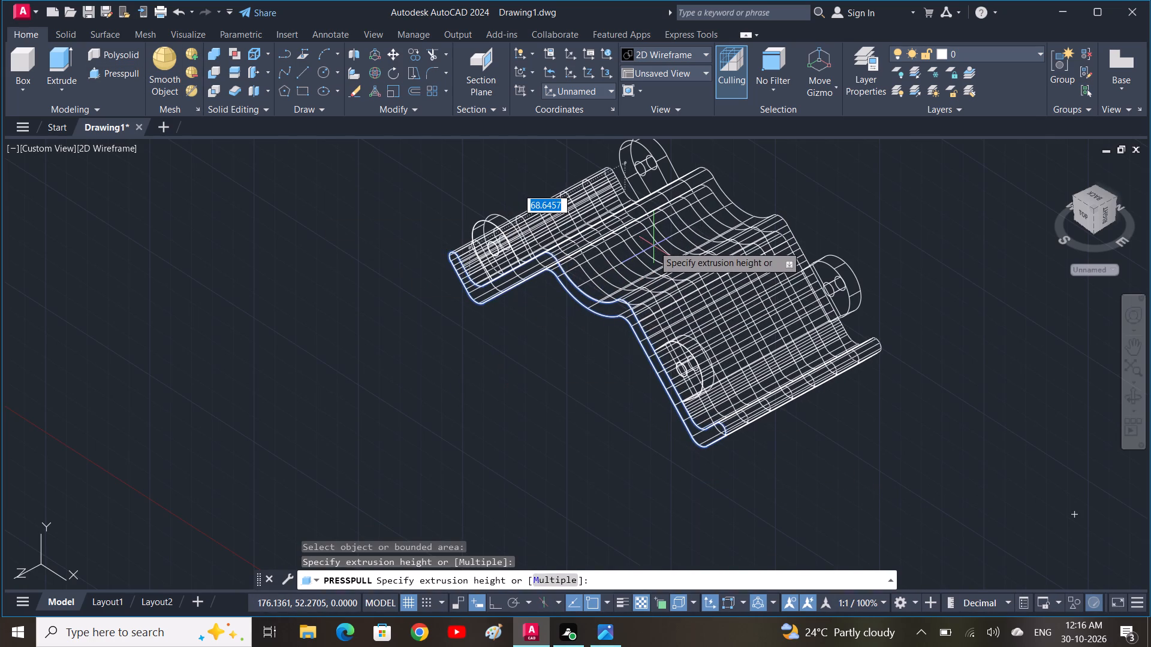
type("70")
key("space")
key("space")
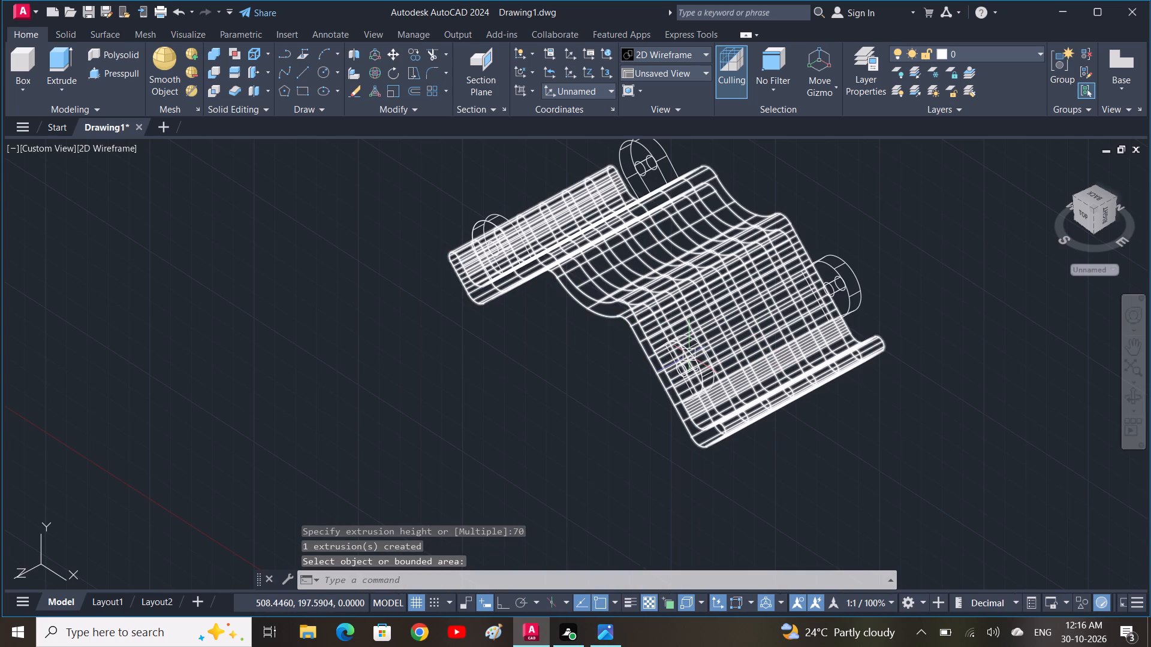
Set the visual style to Shades of Gray and inspect the rebuilt bracket from several sides.
left_click(667, 60)
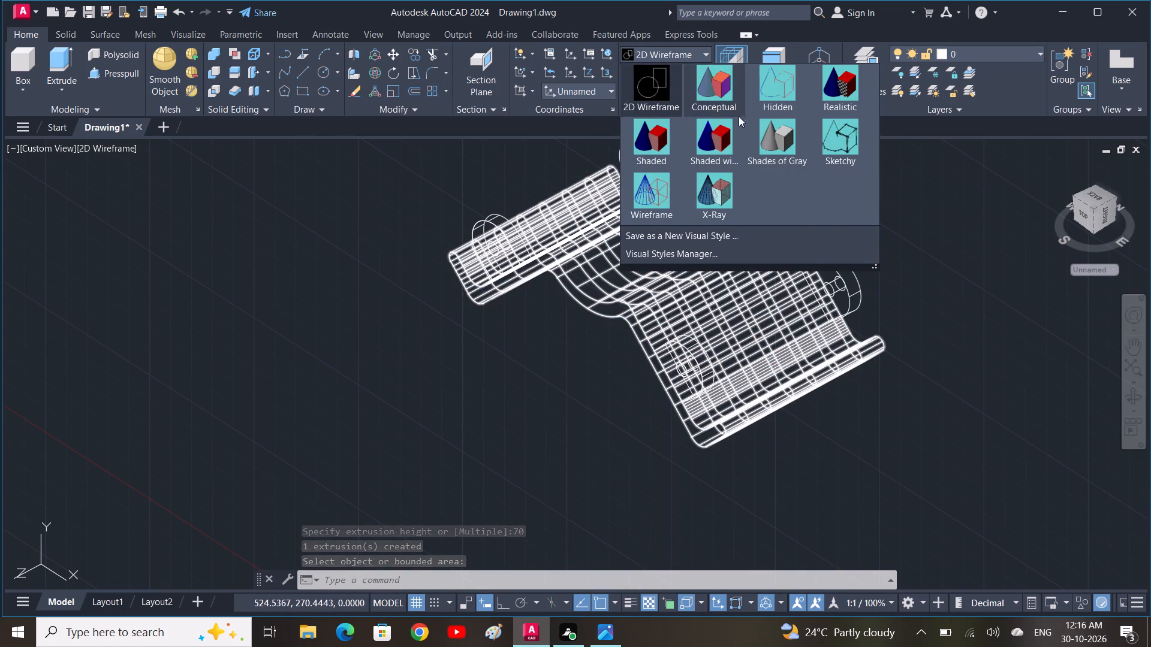
left_click(754, 125)
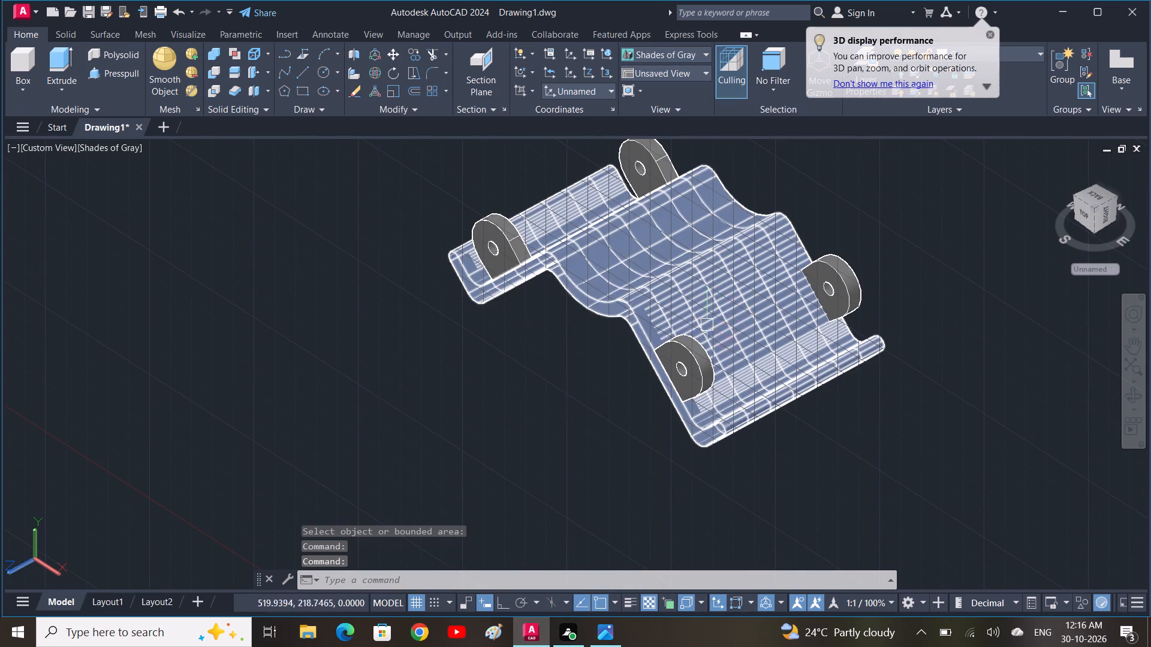
middle_click_drag(691, 343, 801, 313, "shift")
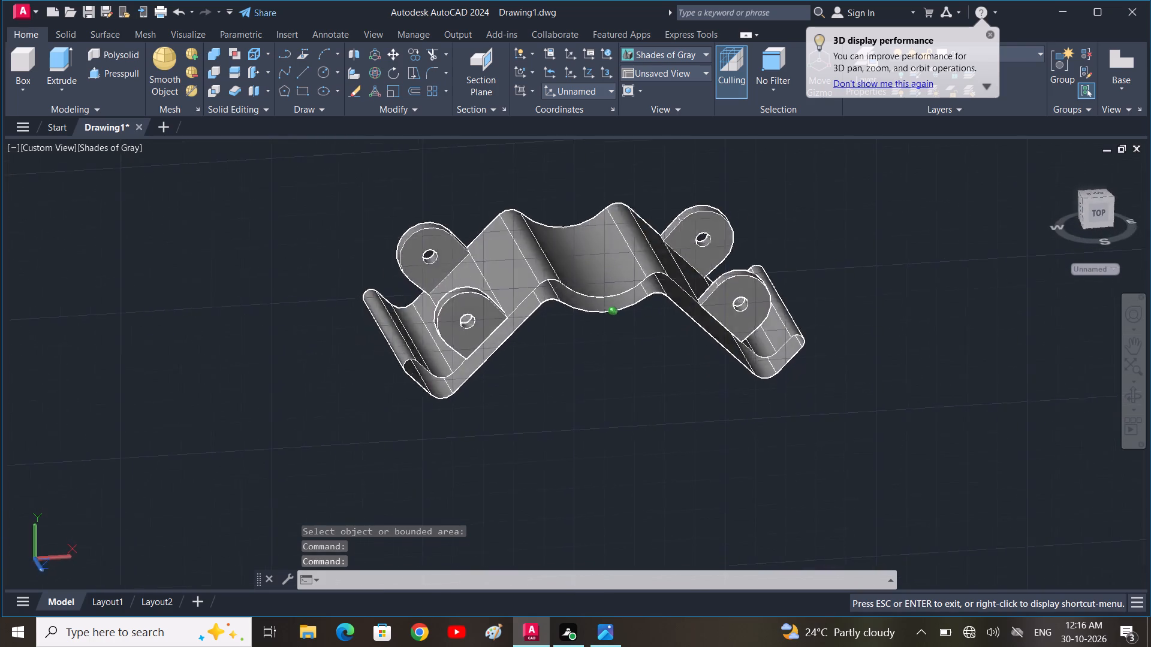
middle_click_drag(801, 313, 610, 317, "shift")
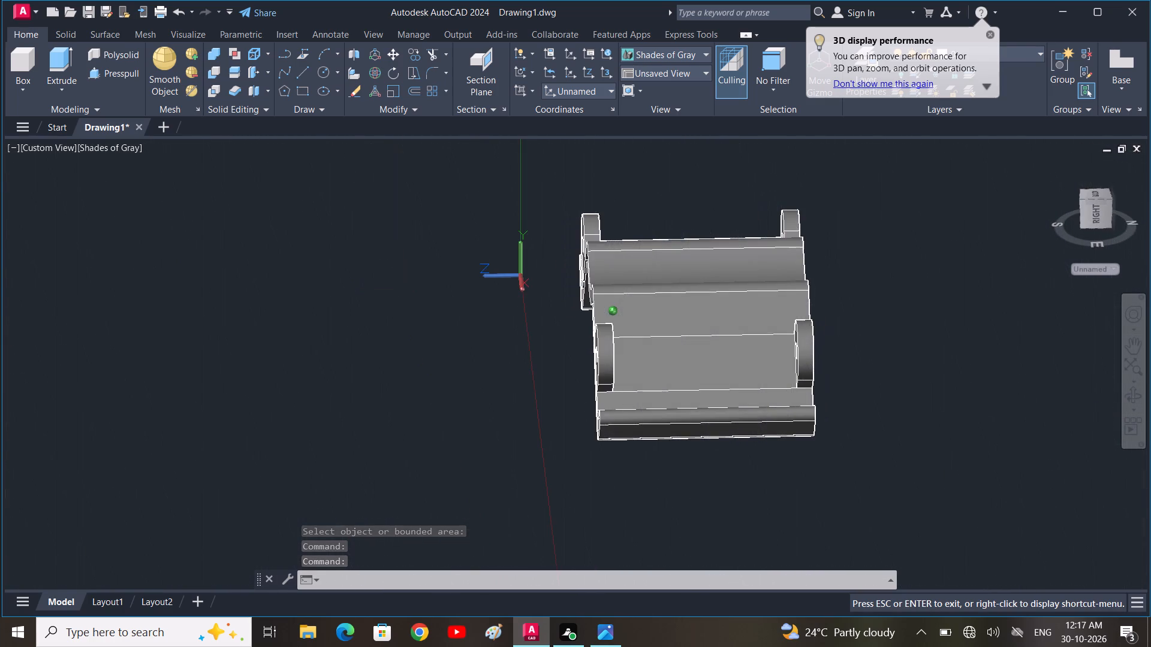
middle_click_drag(610, 317, 766, 259, "shift")
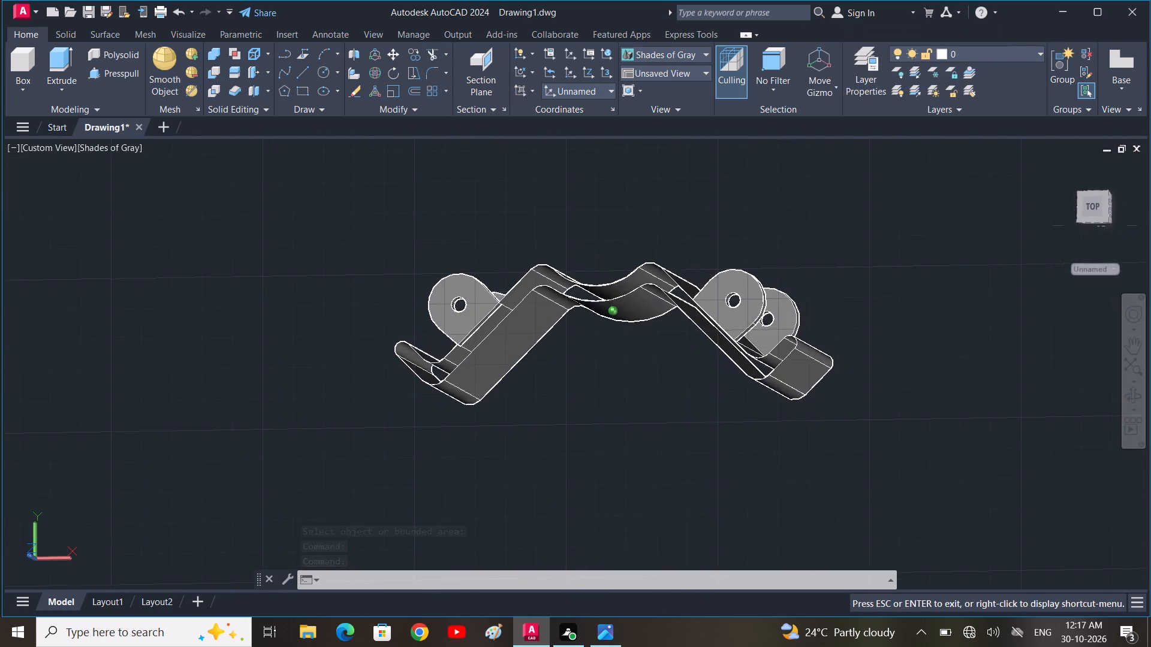
middle_click_drag(766, 259, 799, 292, "shift")
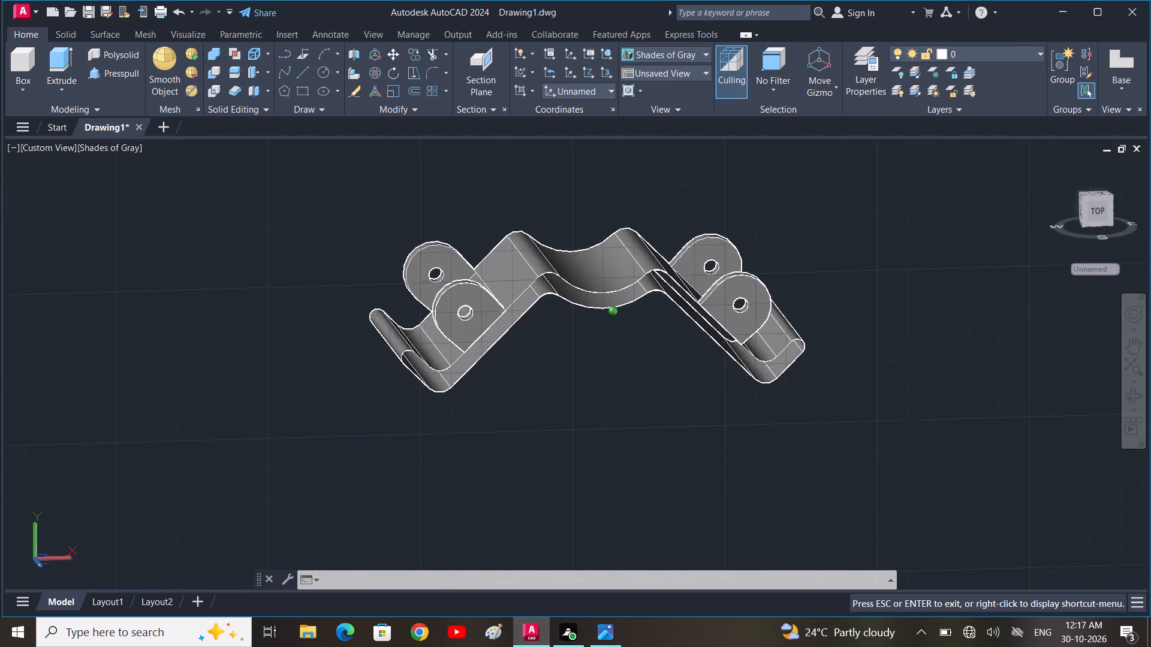
Inspect the shaded bracket's bent profile, lip ends and side tabs from the top, right, bottom and oblique angles.
middle_click_drag(799, 292, 668, 288, "shift")
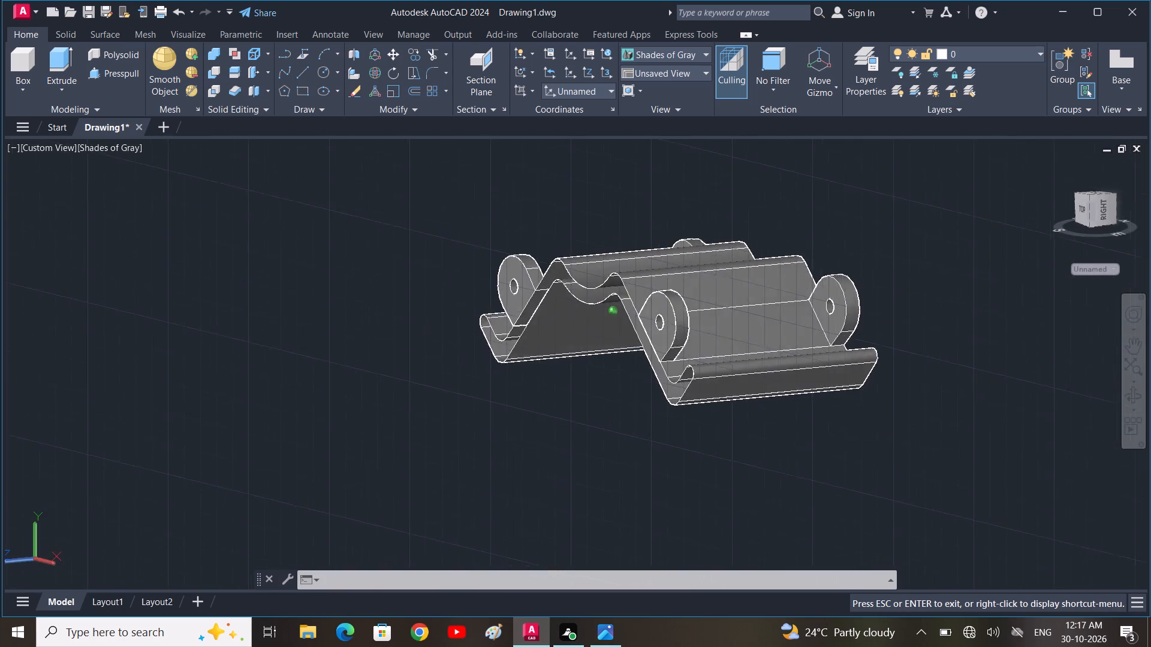
middle_click_drag(668, 288, 409, 268, "shift")
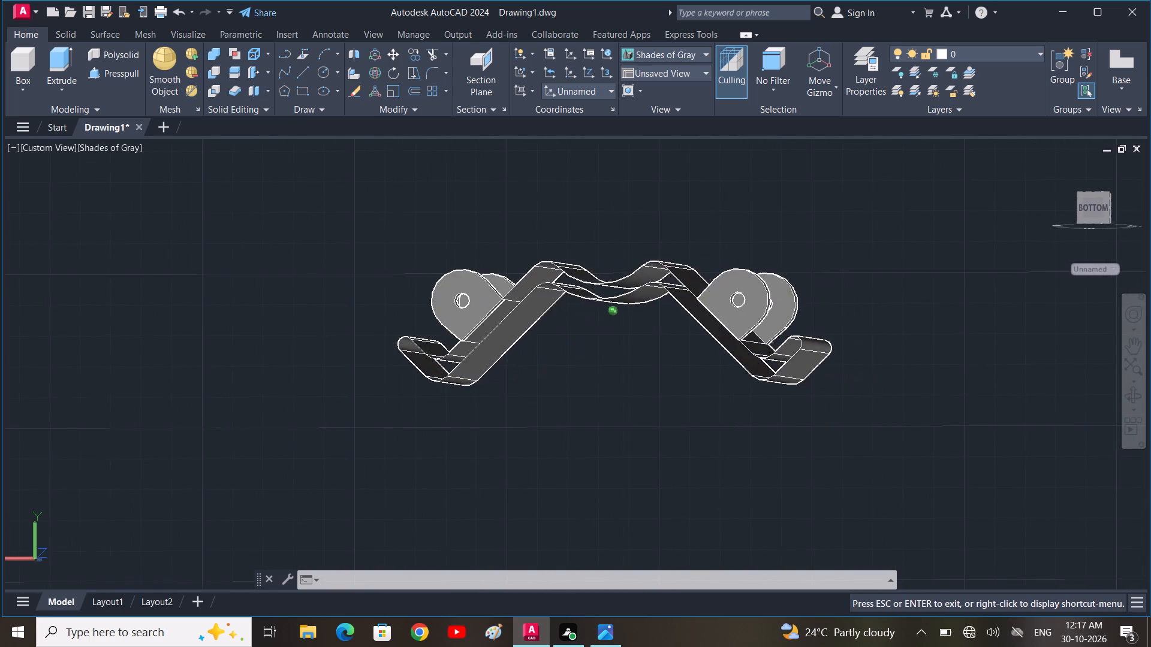
middle_click_drag(409, 268, 646, 329, "shift")
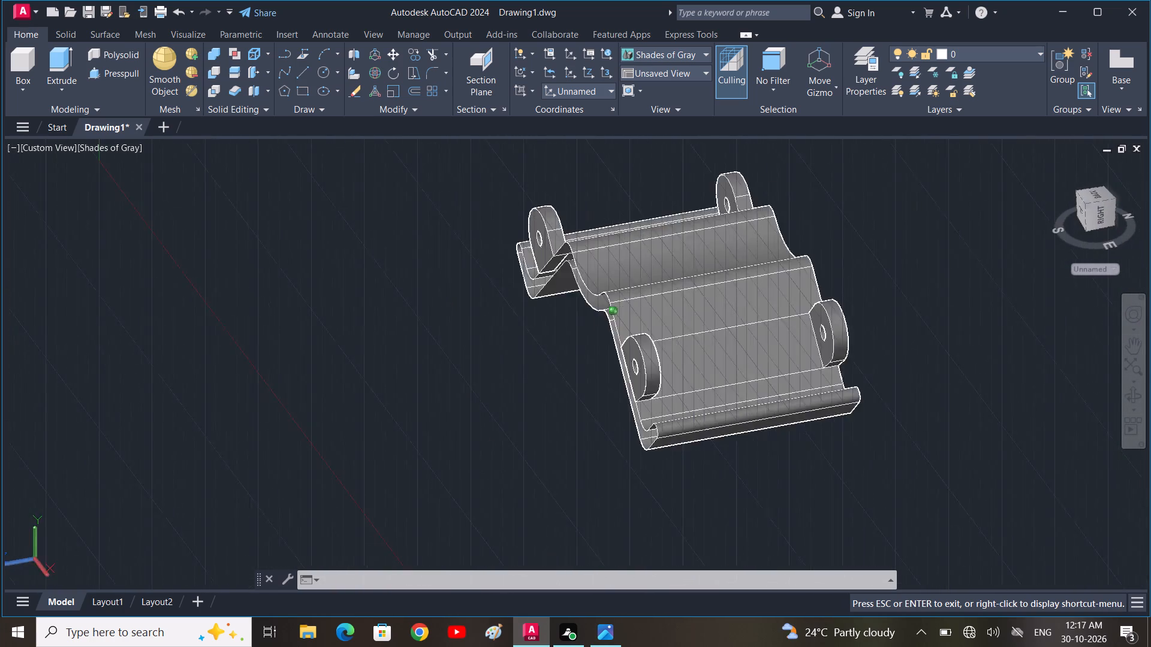
middle_click_drag(646, 329, 789, 274, "shift")
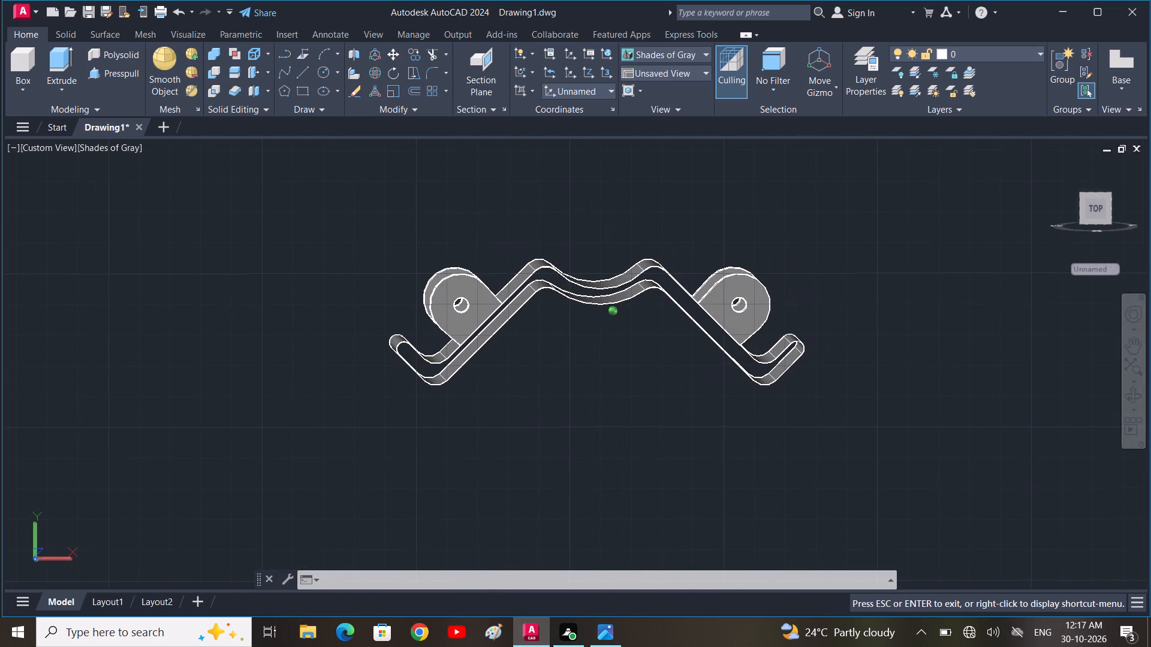
middle_click_drag(789, 274, 780, 268, "shift")
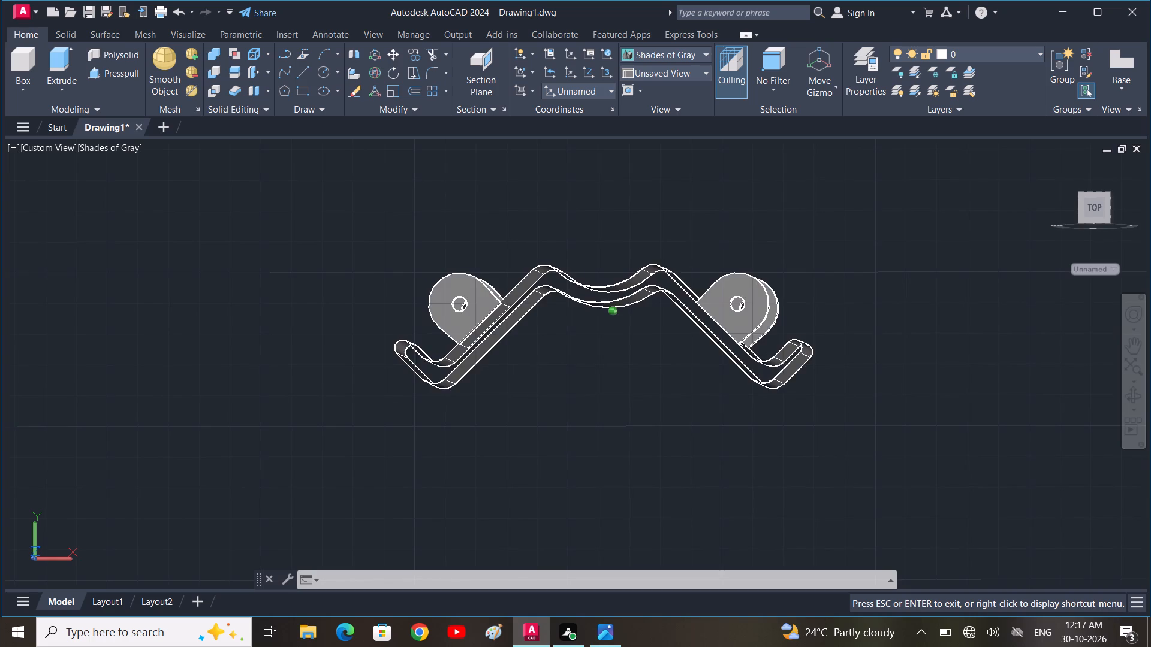
middle_click_drag(780, 268, 766, 279, "shift")
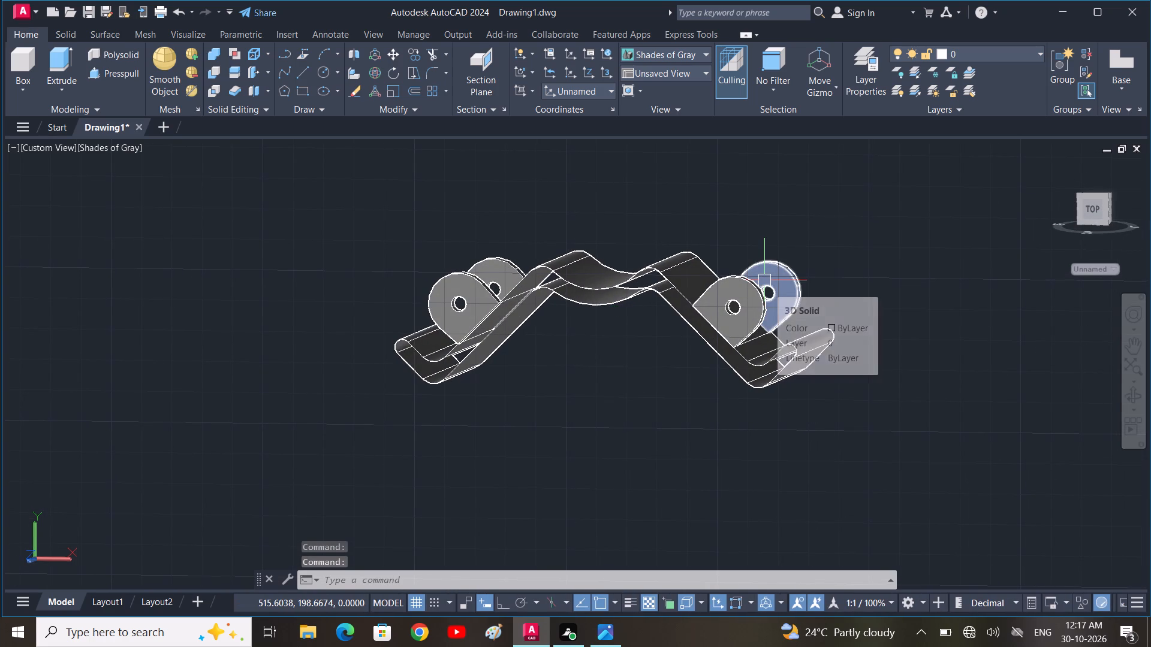
key("Escape")
Undo back past the Shades of Gray style and the 70-high body extrusion to before the profile outlines were joined.
type("u")
key("space")
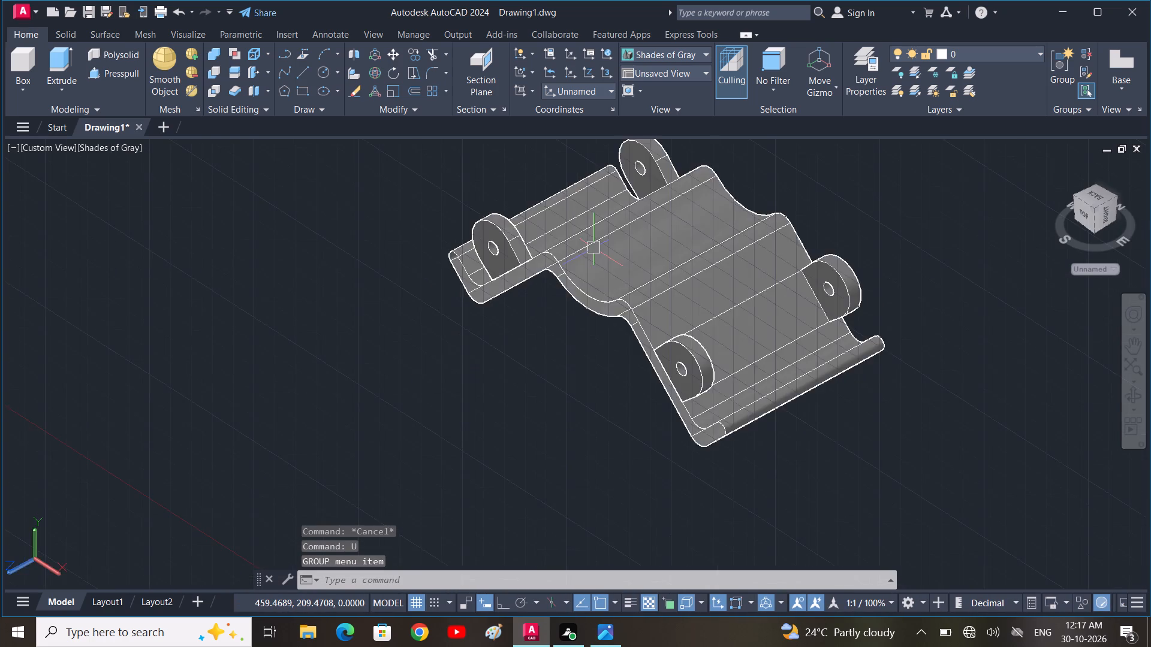
key("space")
key("space")
key("space")
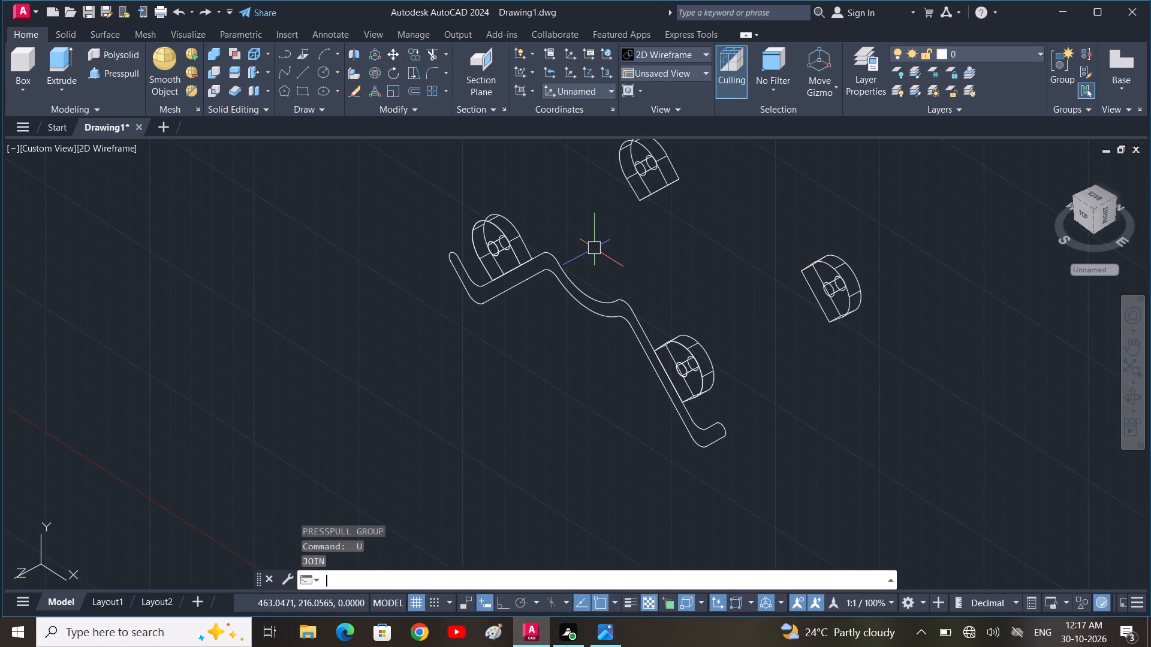
key("space")
key("space")
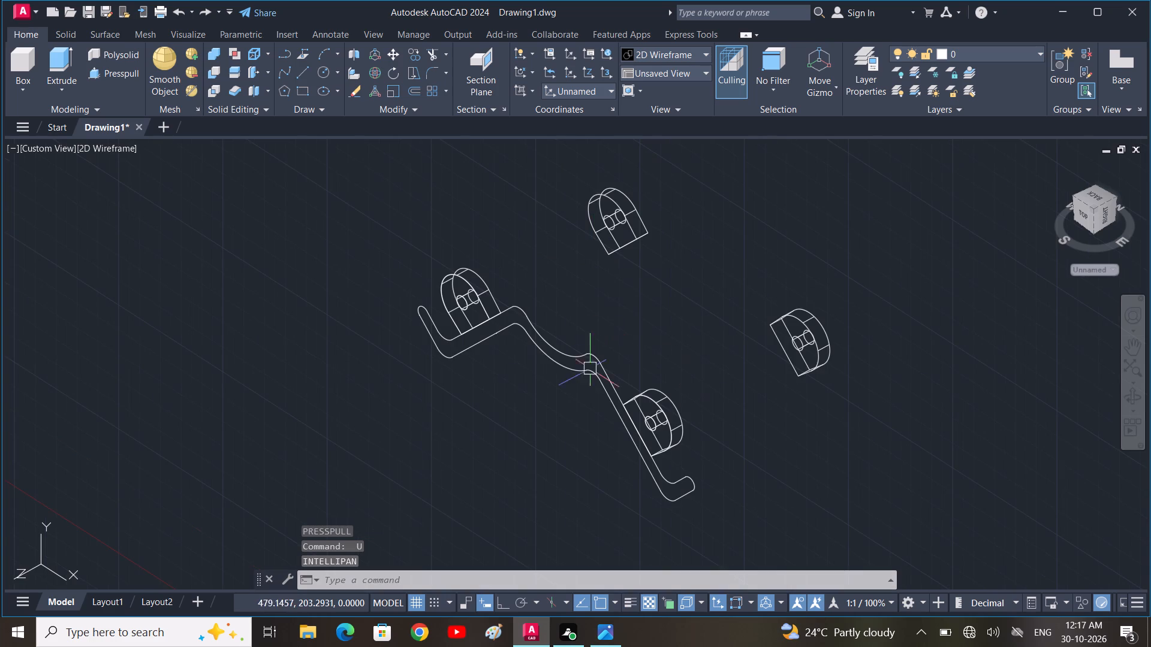
In the Front view, draw a 5-long line straight across the strip where the left leg meets its lower bend.
left_click(38, 152)
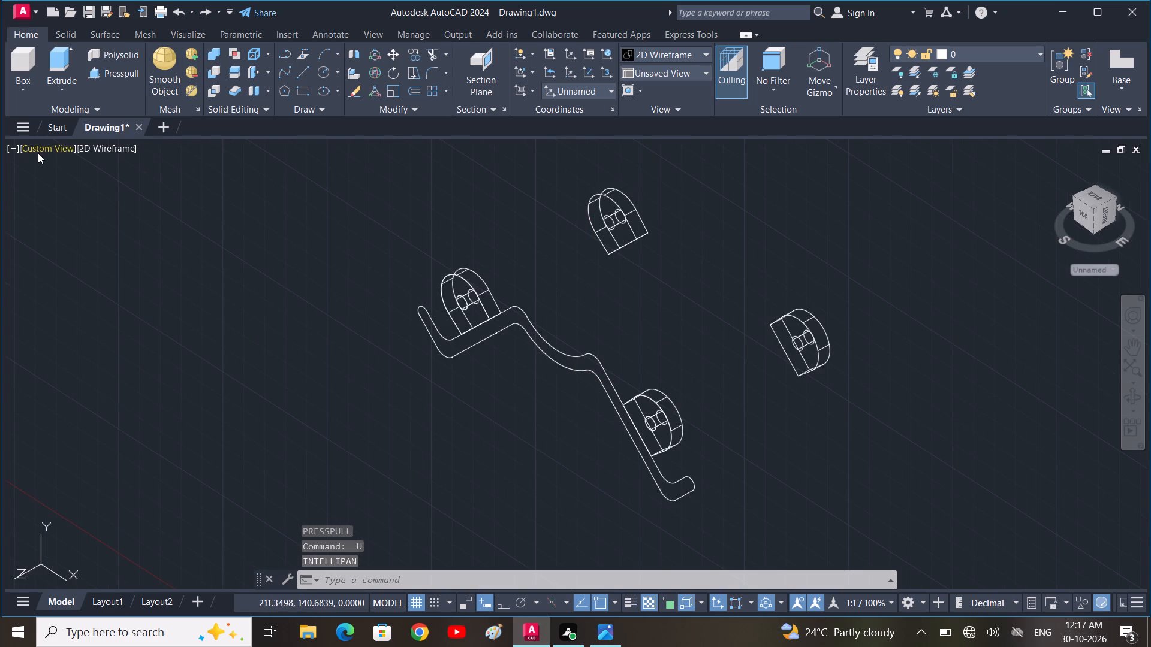
left_click(94, 241)
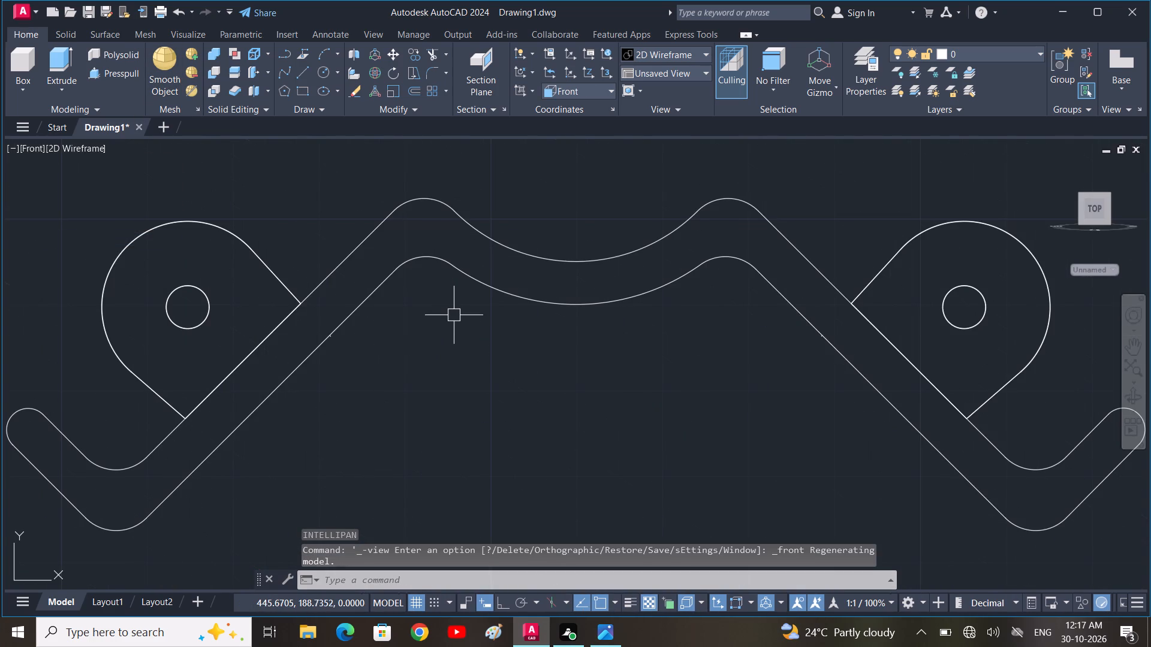
key("l")
key("space")
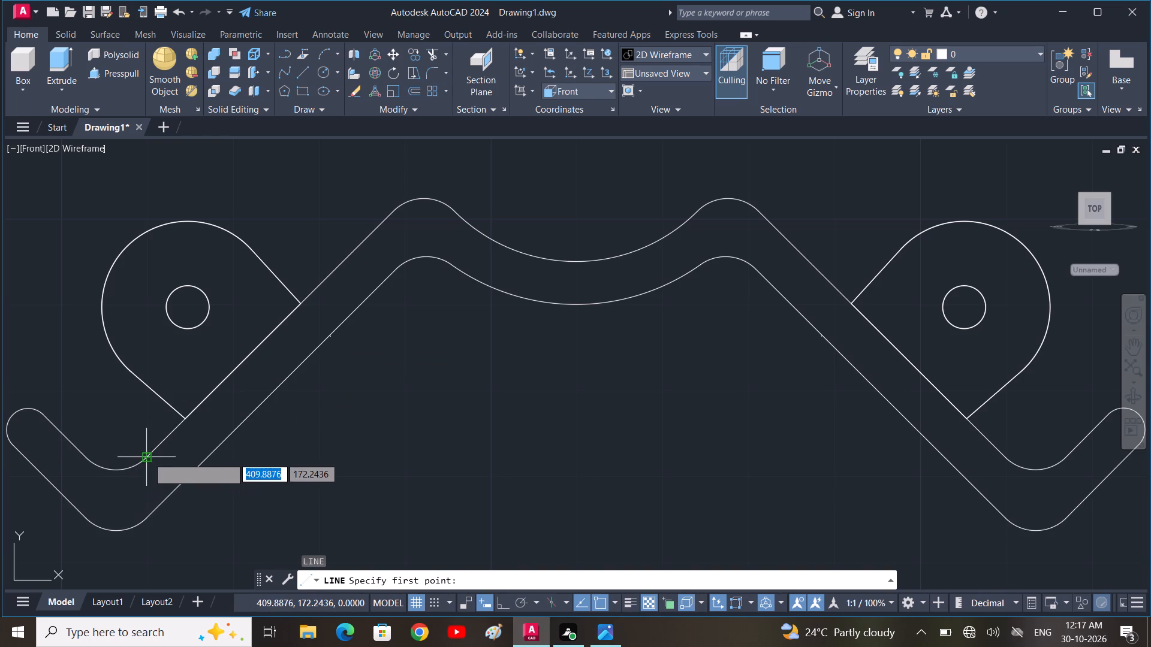
left_click(147, 457)
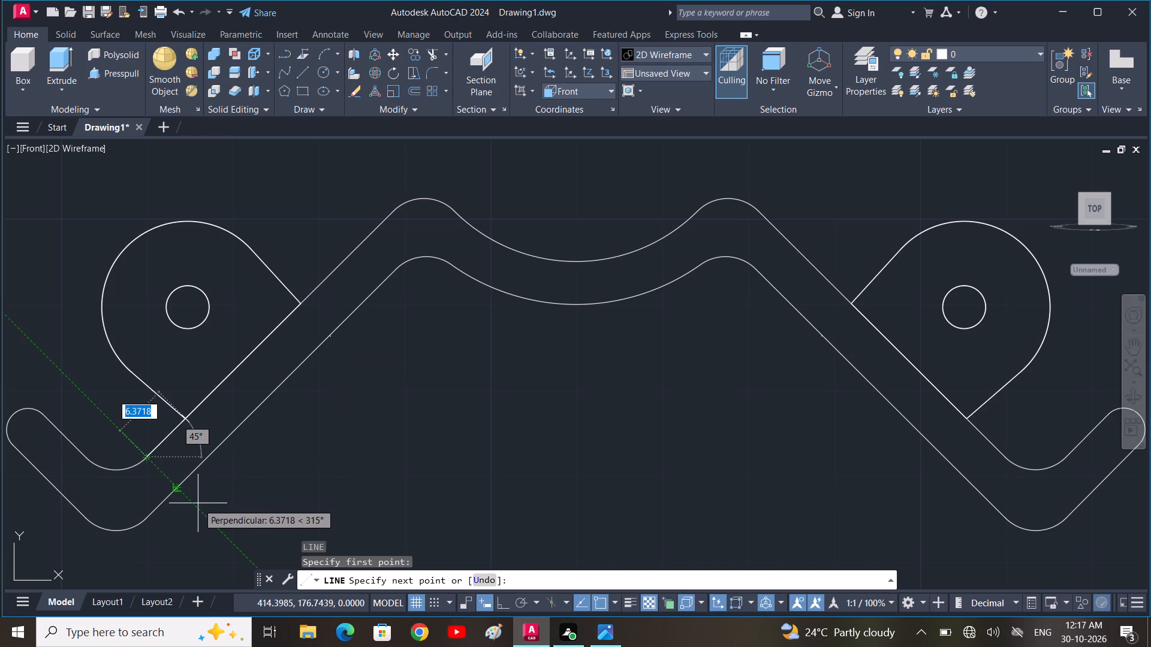
left_click(198, 503)
key("space")
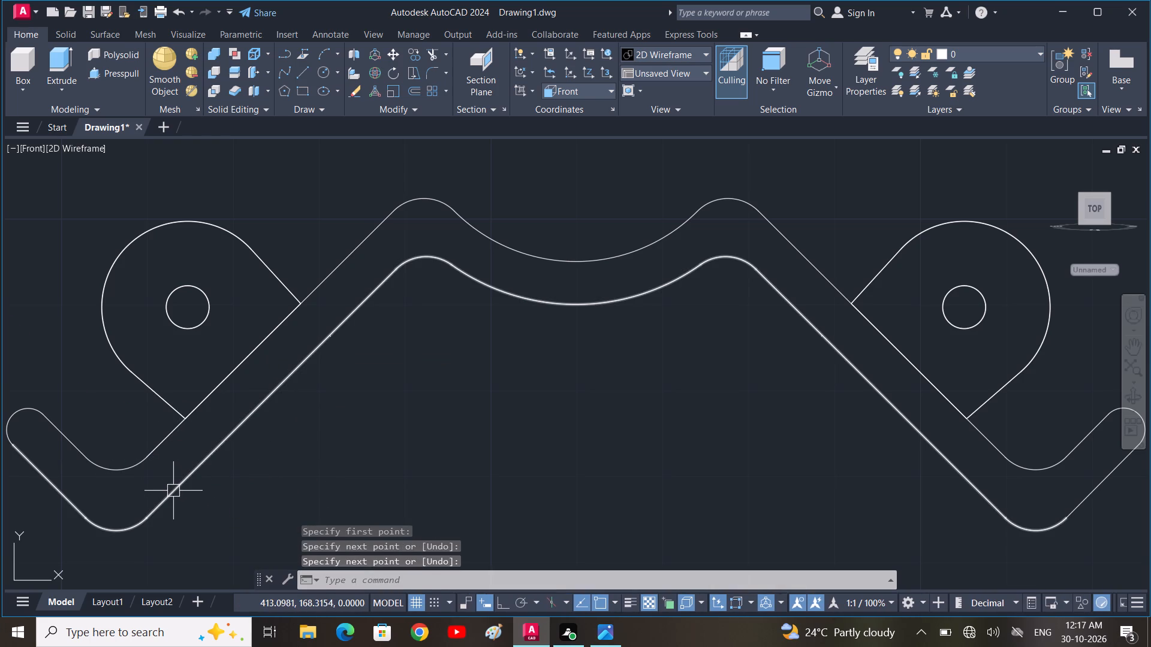
type("l")
key("space")
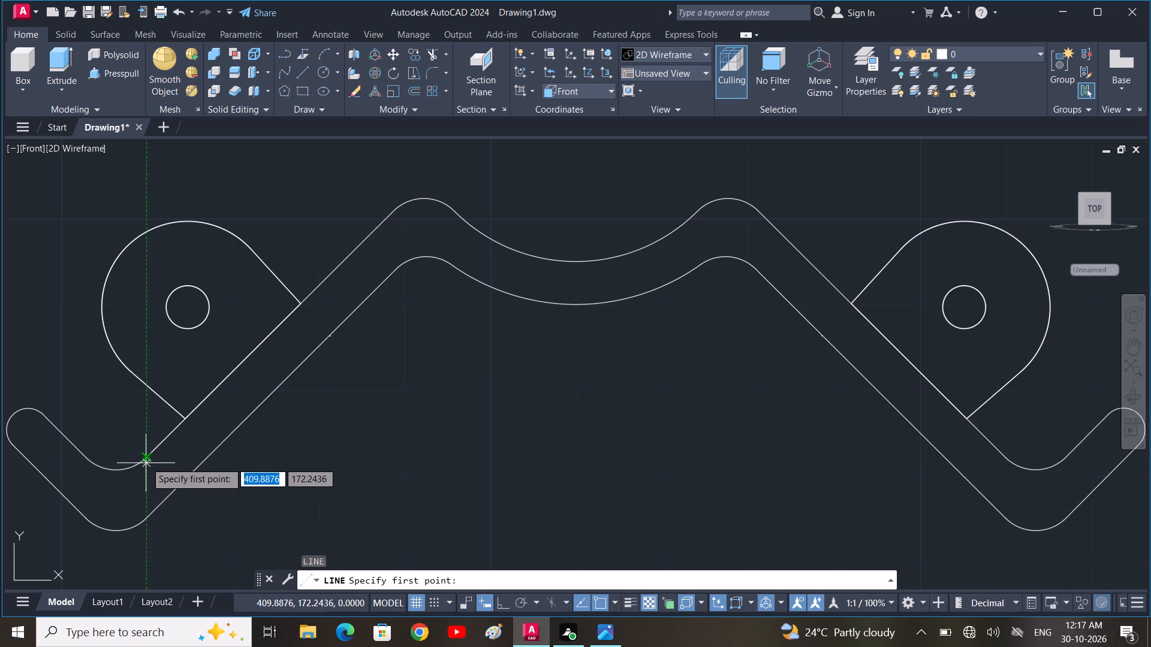
left_click(147, 455)
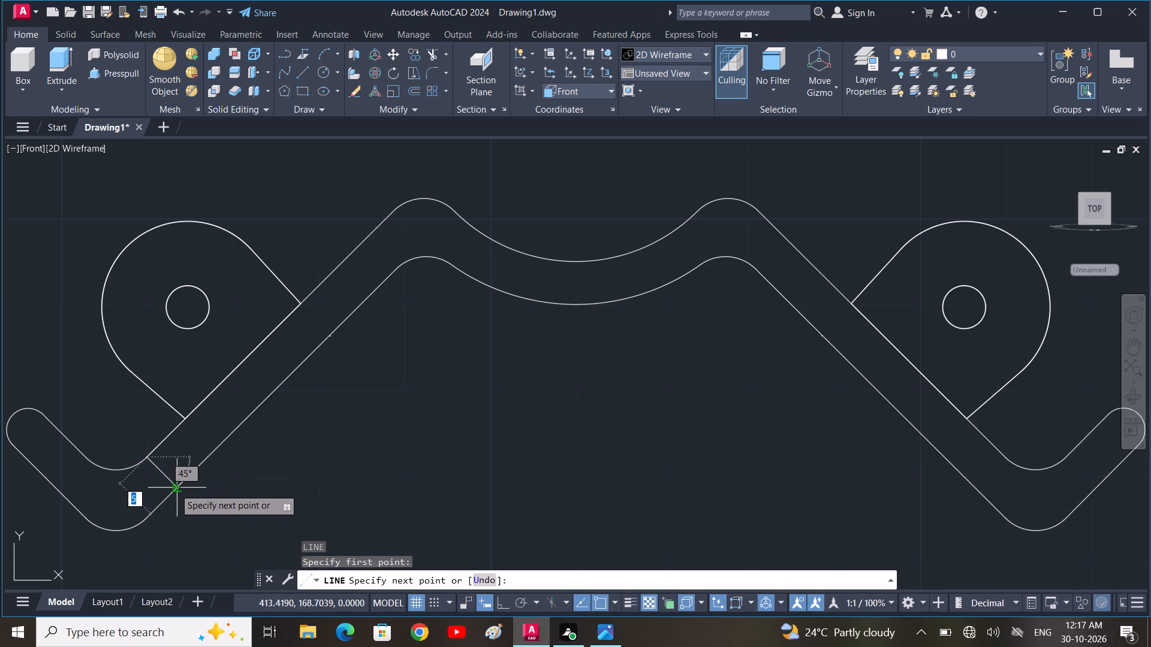
left_click(174, 488)
key("space")
Draw lines about 6 long across the strip where the left and right legs meet the two top bends.
key("space")
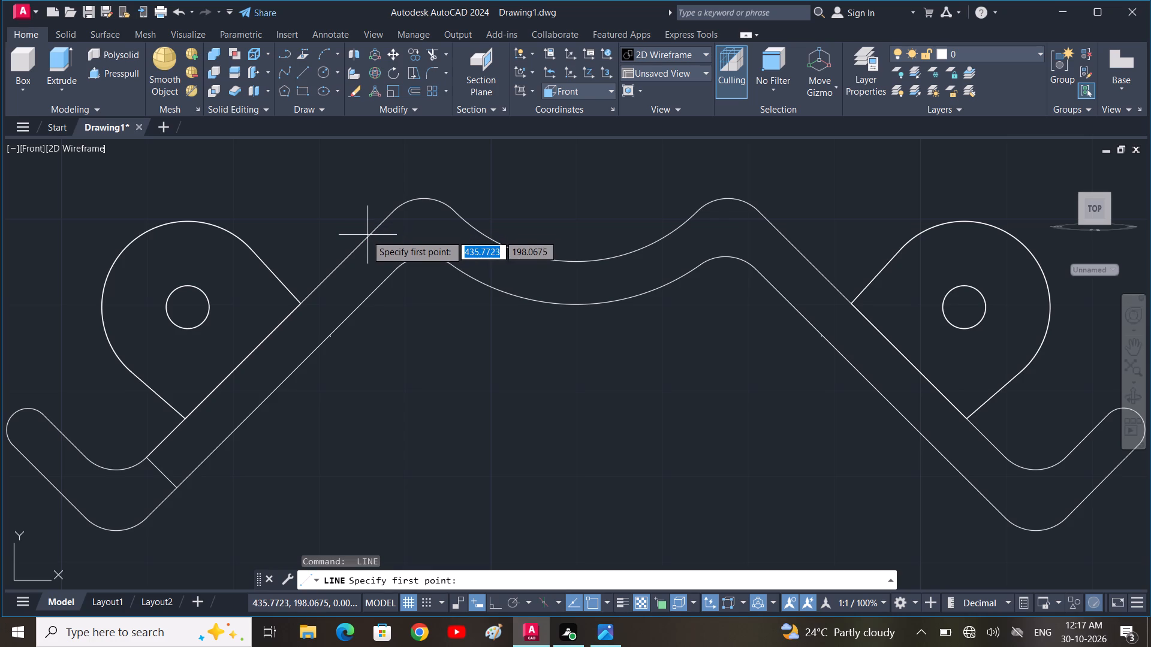
left_click(392, 213)
left_click(413, 260)
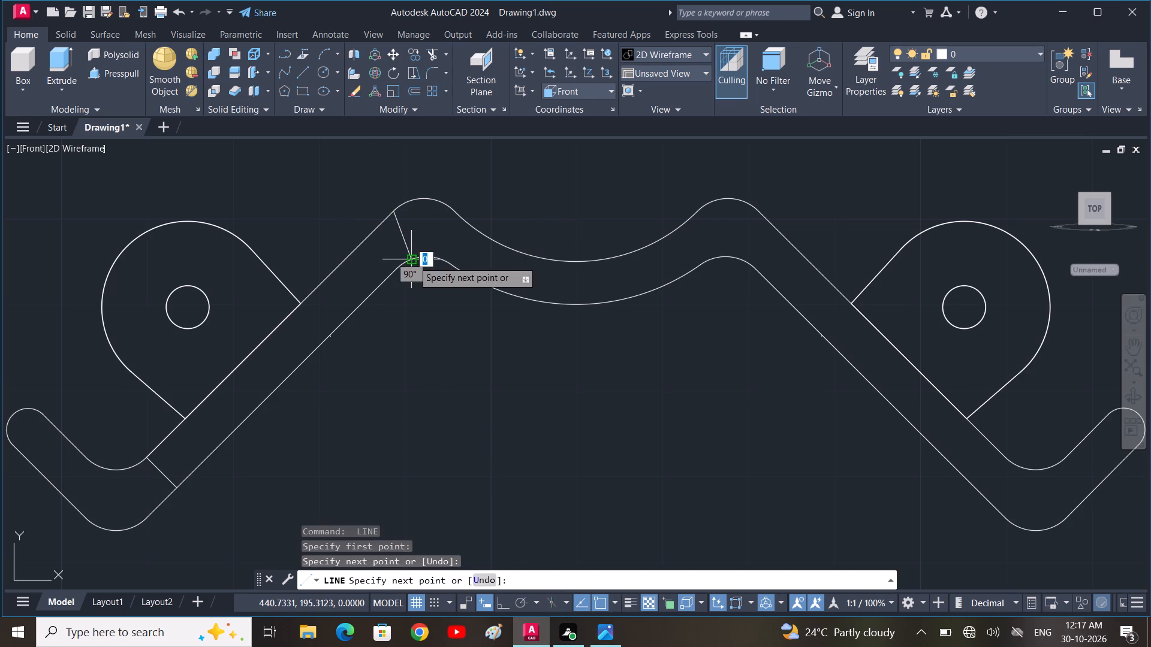
key("space")
key("space")
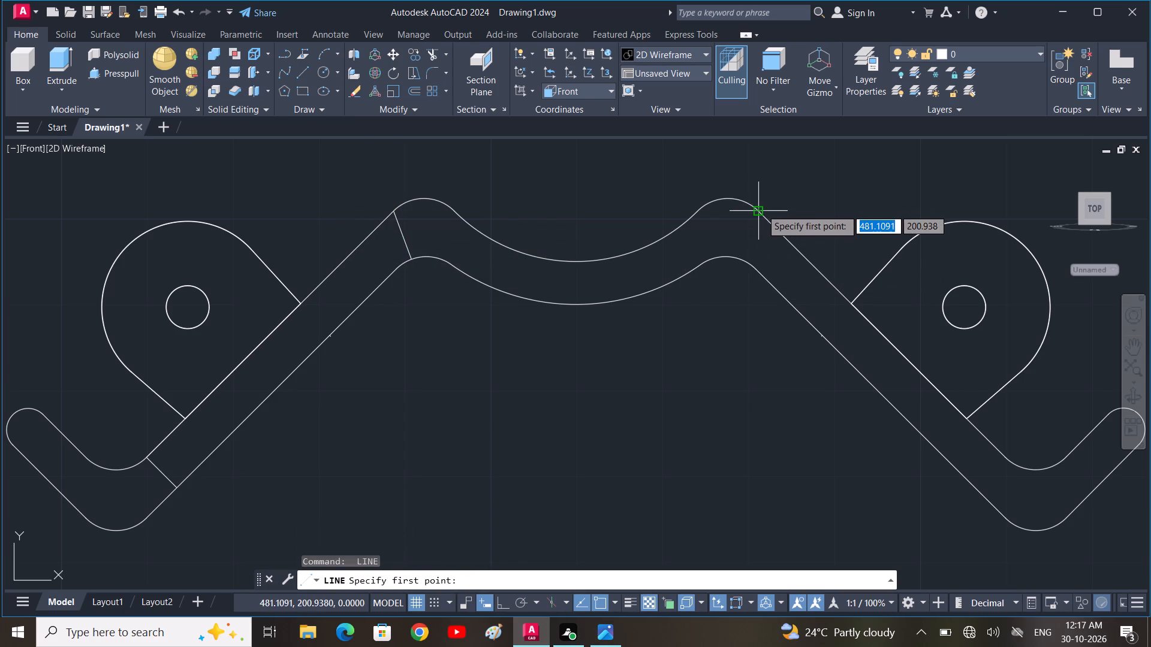
left_click(761, 209)
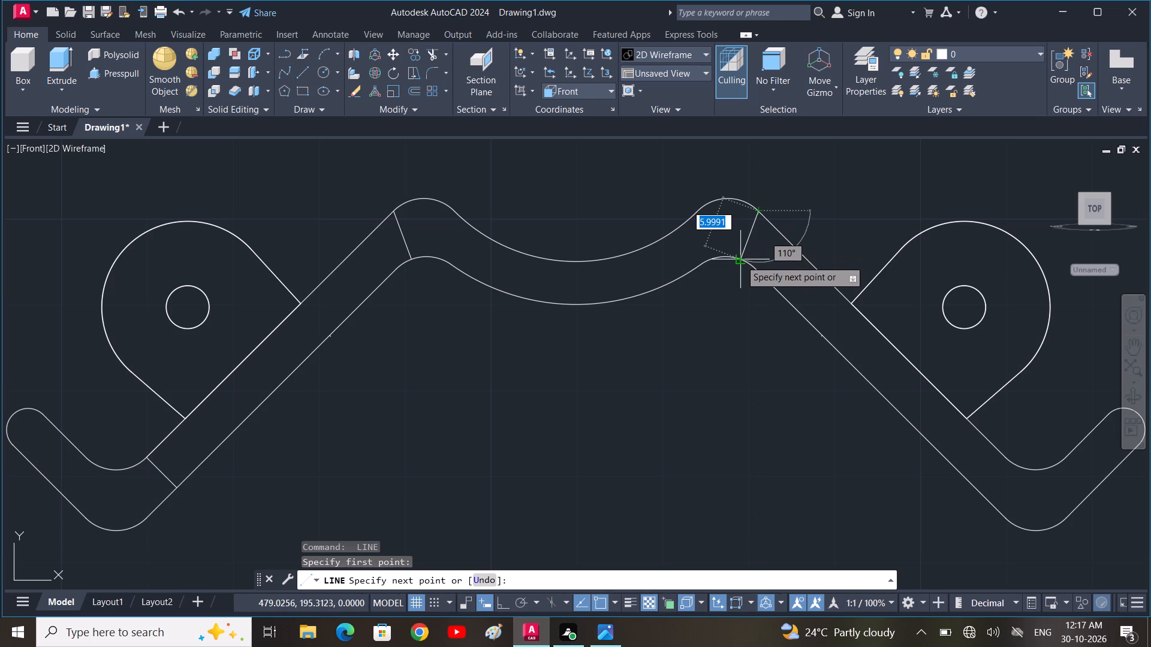
left_click(739, 262)
key("space")
Draw a 5-long line straight across the strip where the right leg meets its lower bend.
middle_click_drag(766, 312, 618, 170)
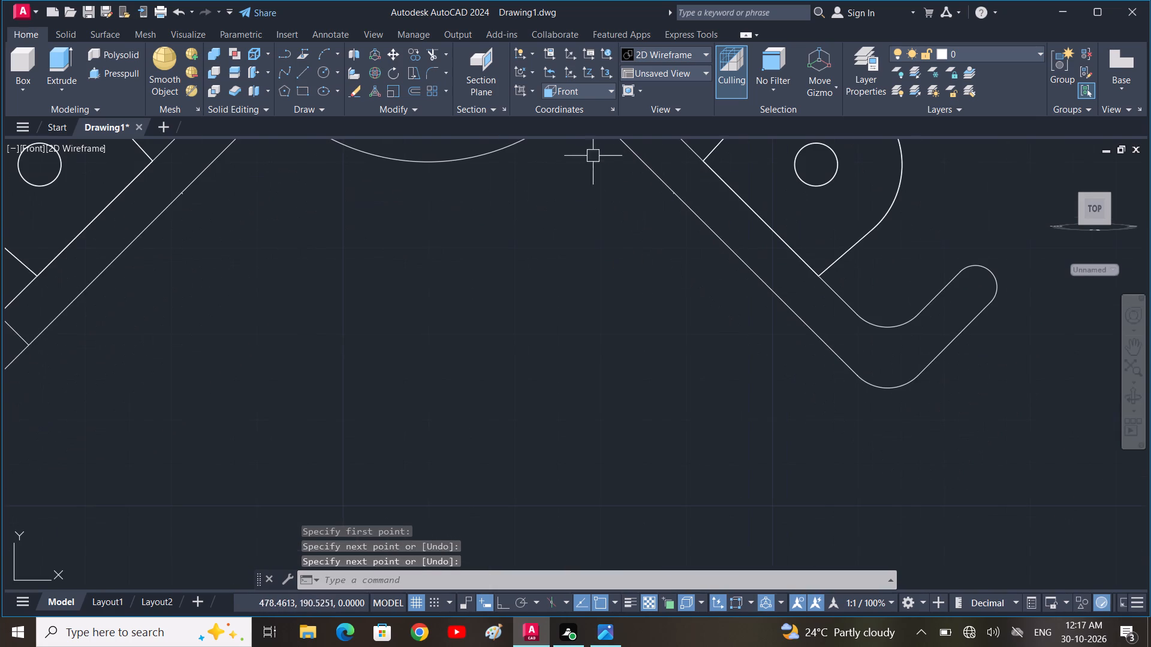
key("space")
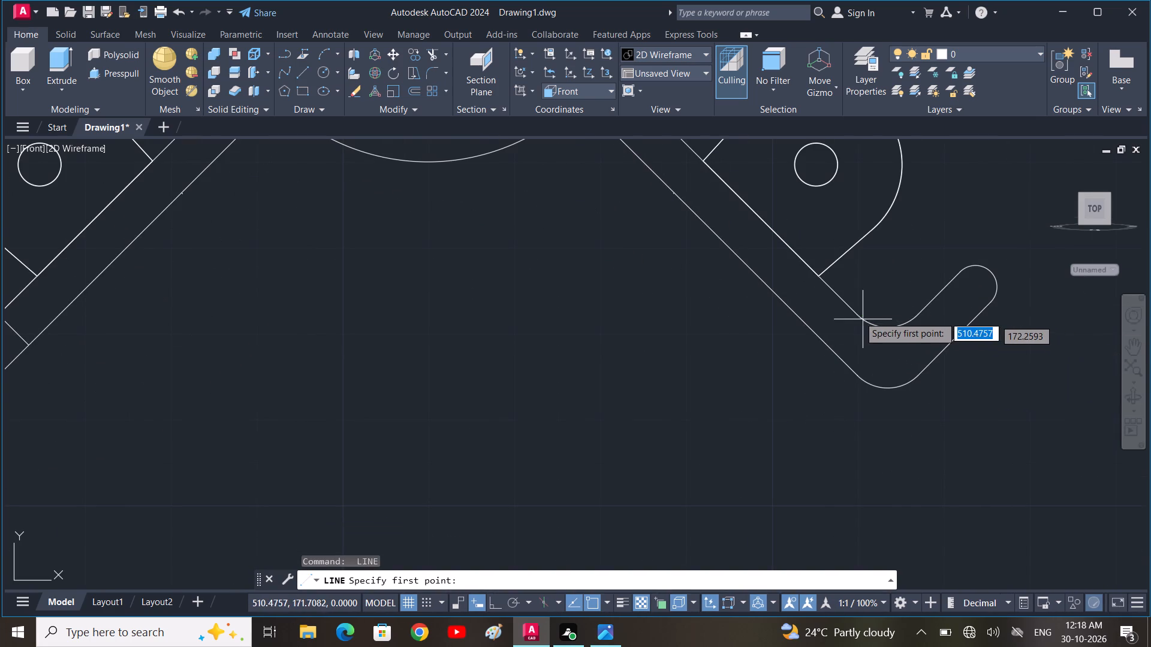
left_click(857, 315)
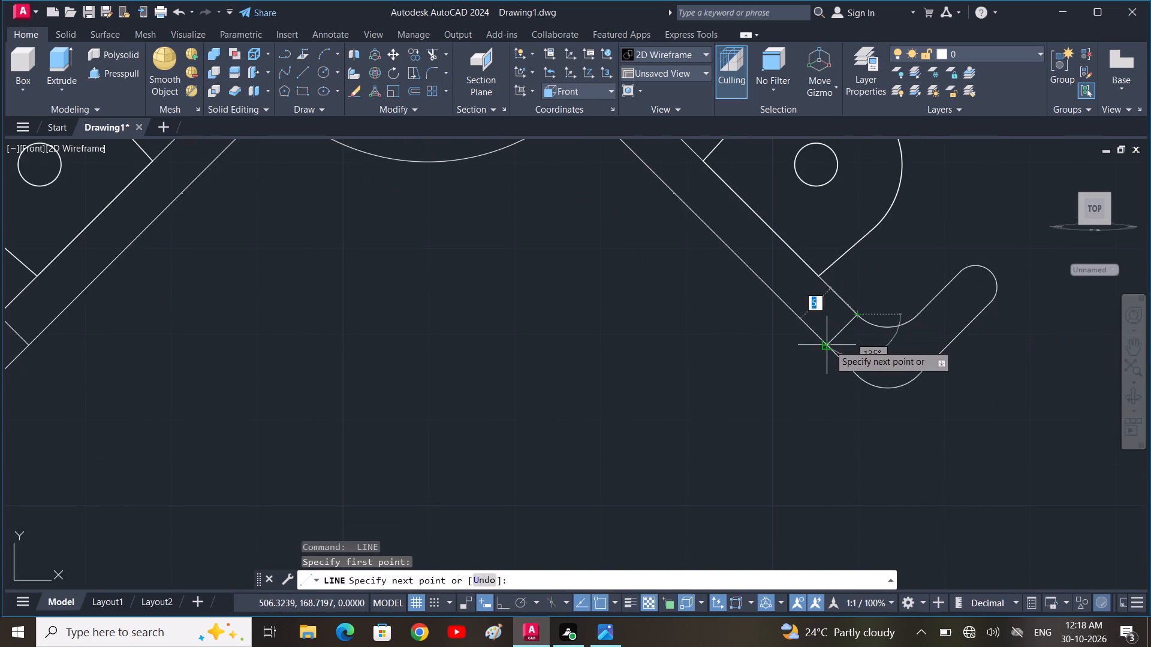
left_click(829, 345)
key("space")
Join the bent profile's outlines, both lip-end arcs and the four dividing lines in one Join operation.
scroll(848, 355, "down", 1)
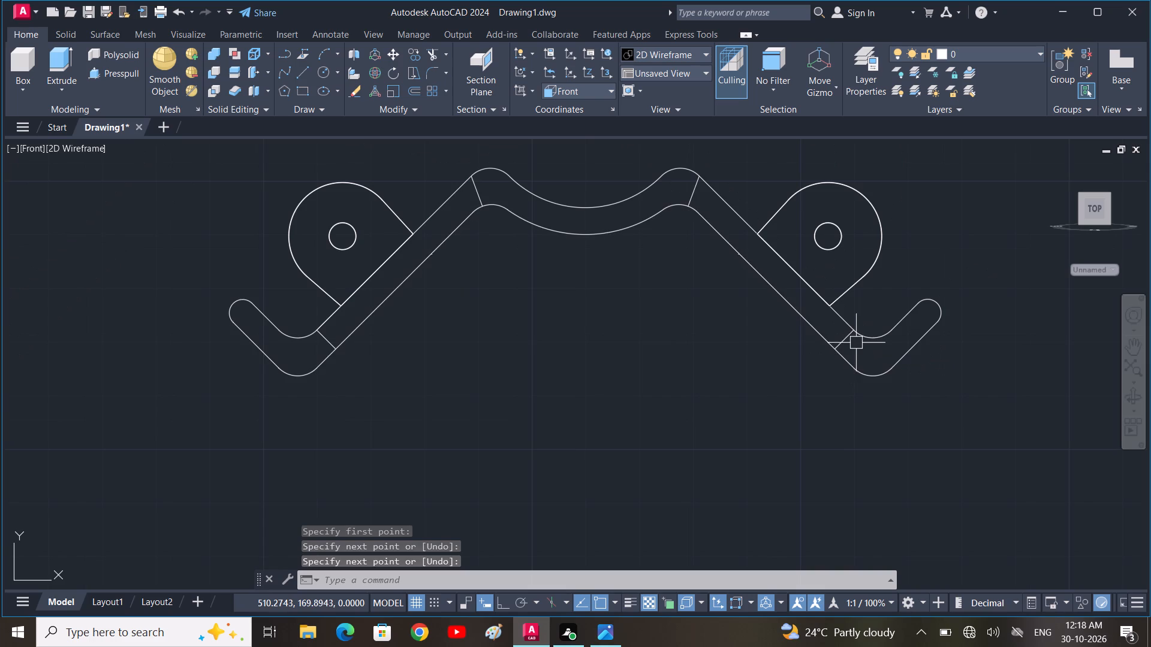
left_click(847, 343)
left_click(855, 365)
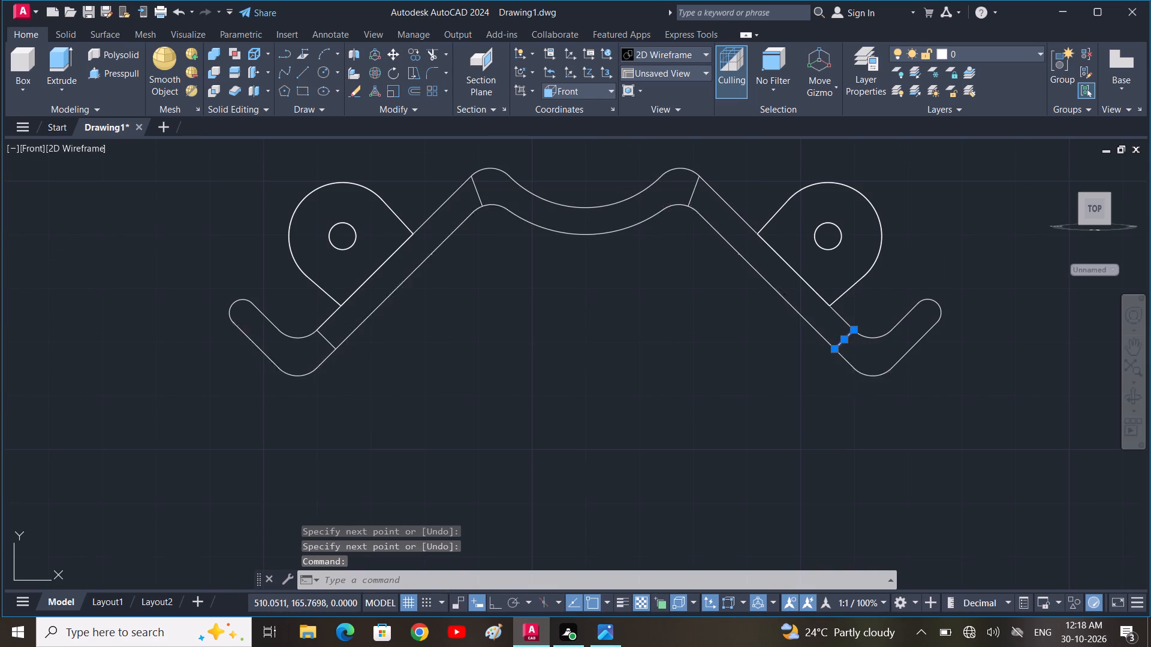
left_click(879, 338)
left_click(912, 344)
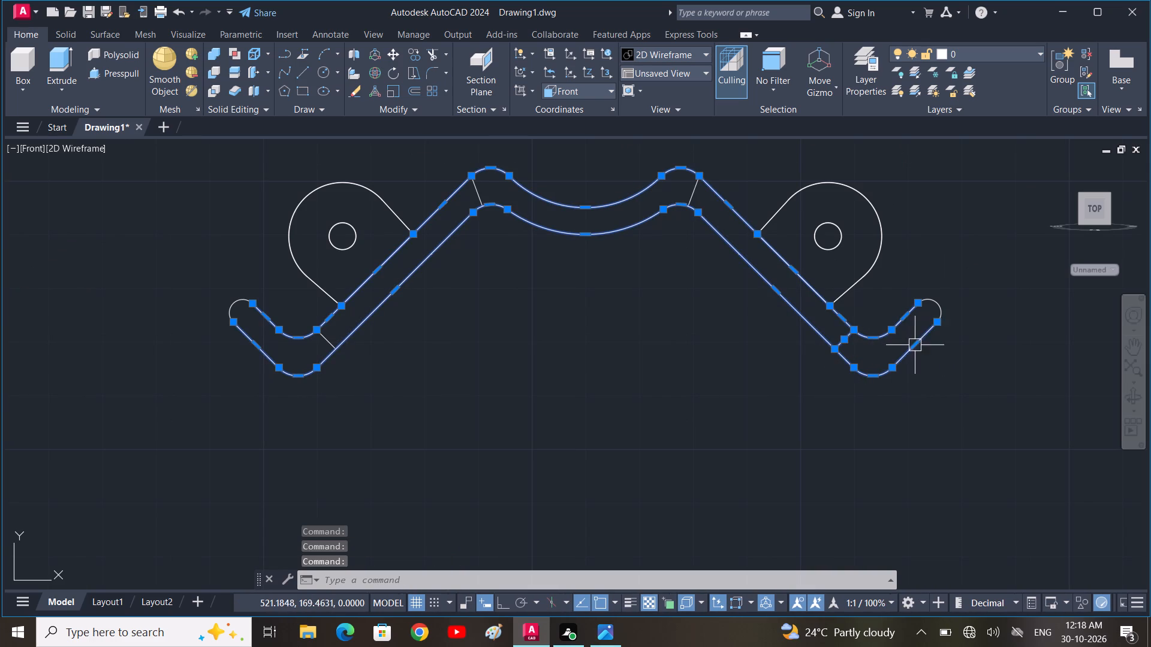
left_click(935, 303)
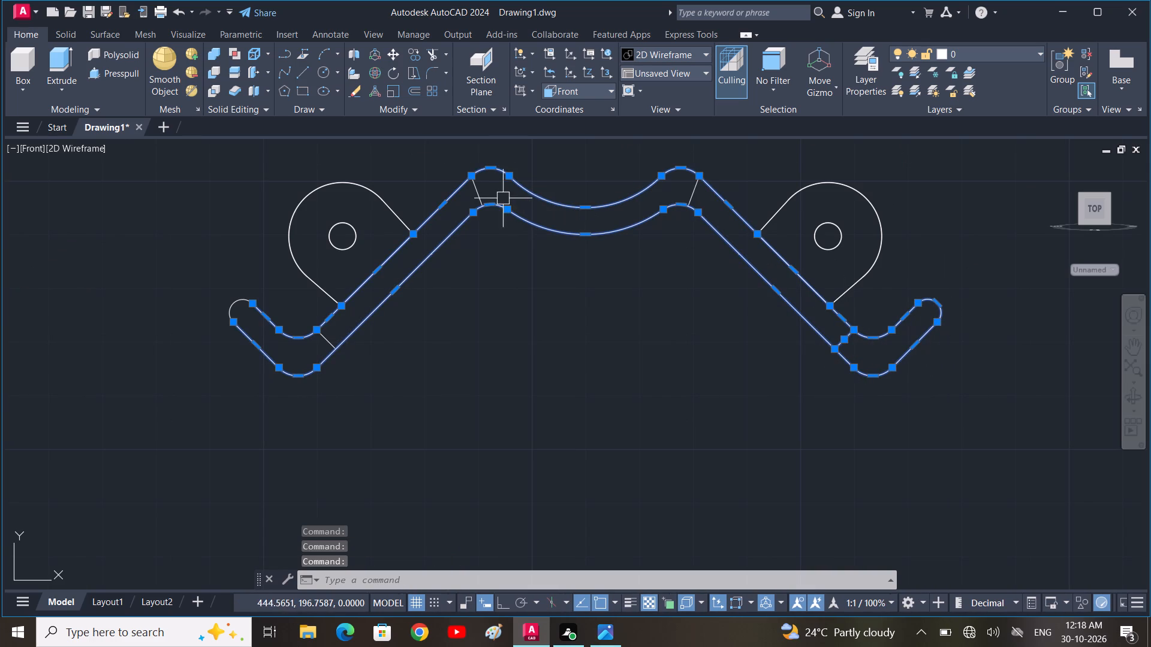
left_click(475, 195)
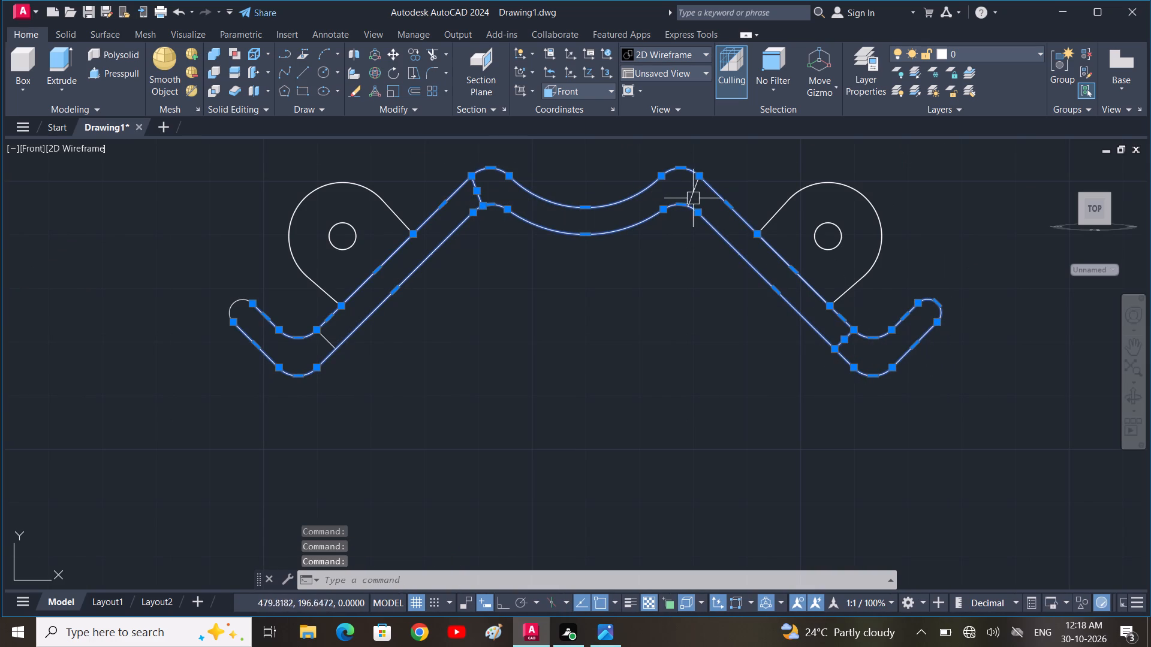
left_click(698, 194)
left_click(327, 342)
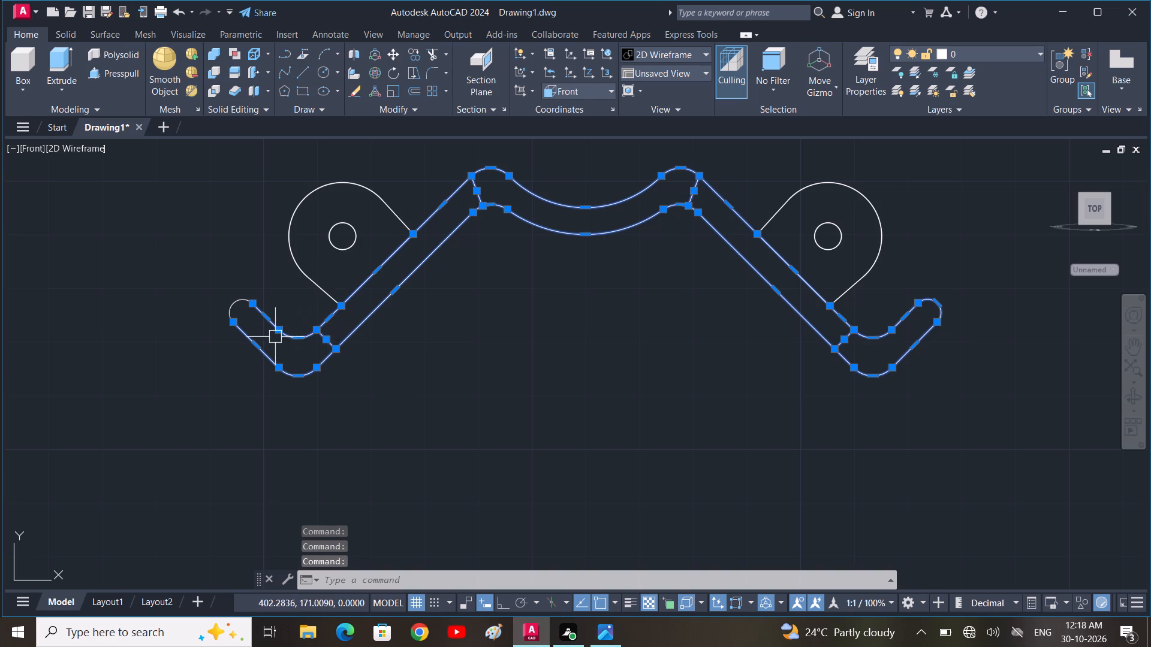
left_click(233, 299)
type("j")
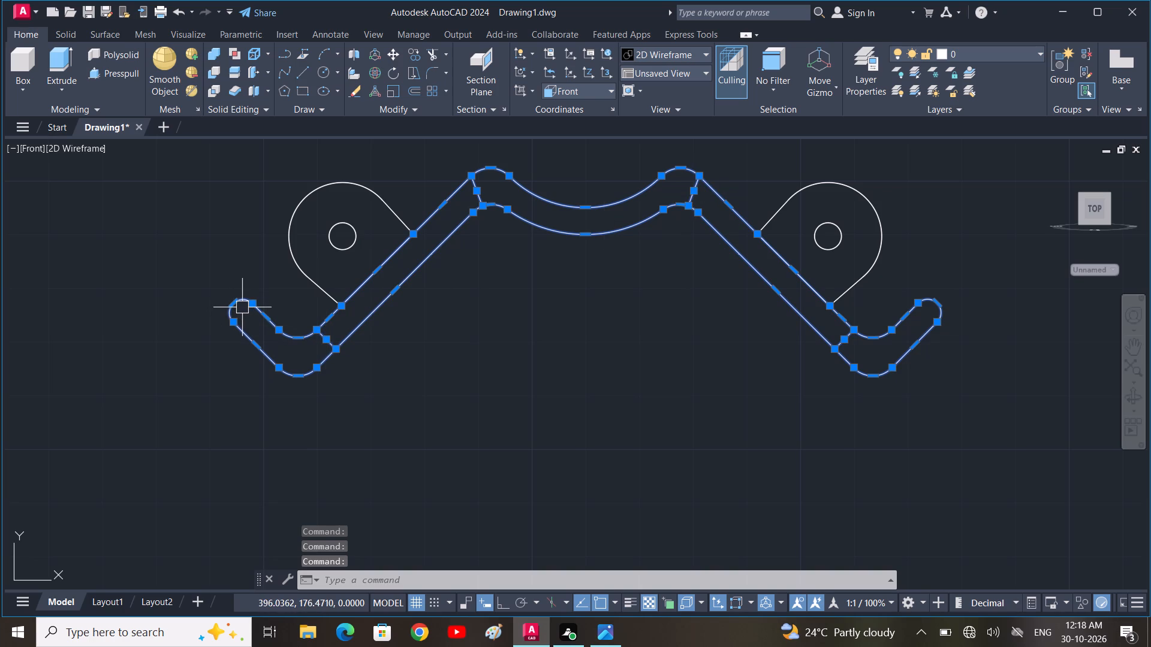
key("space")
Presspull the curved middle section between the two top dividing lines to a height of 70 towards the far side tabs.
middle_click_drag(573, 383, 504, 428, "shift")
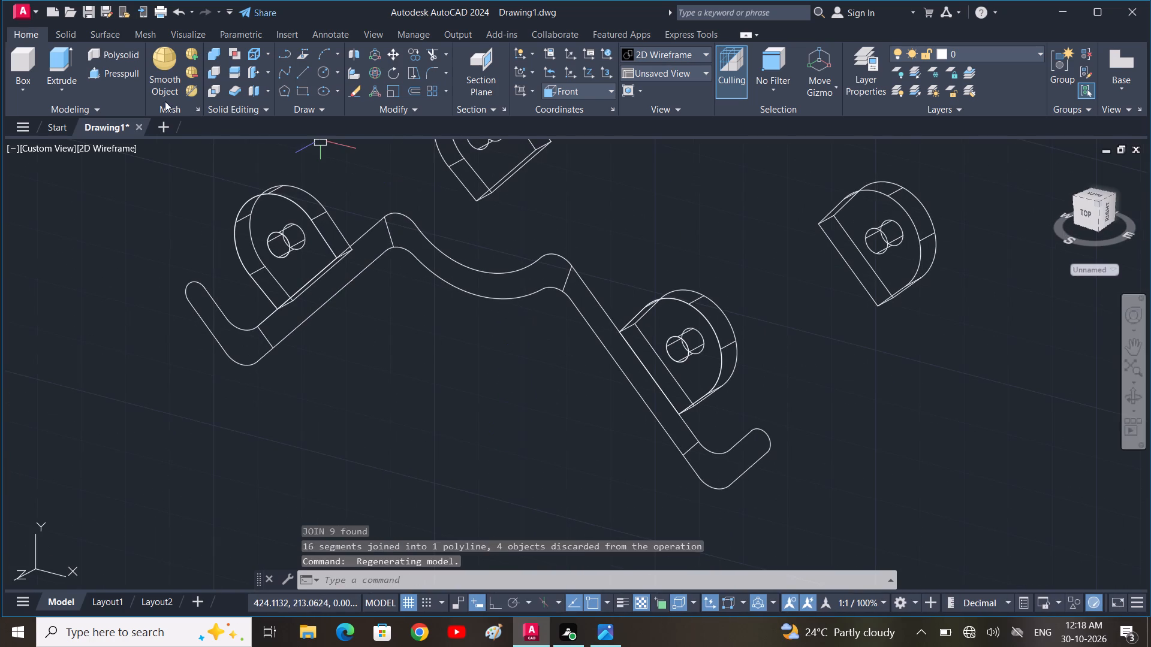
left_click(127, 74)
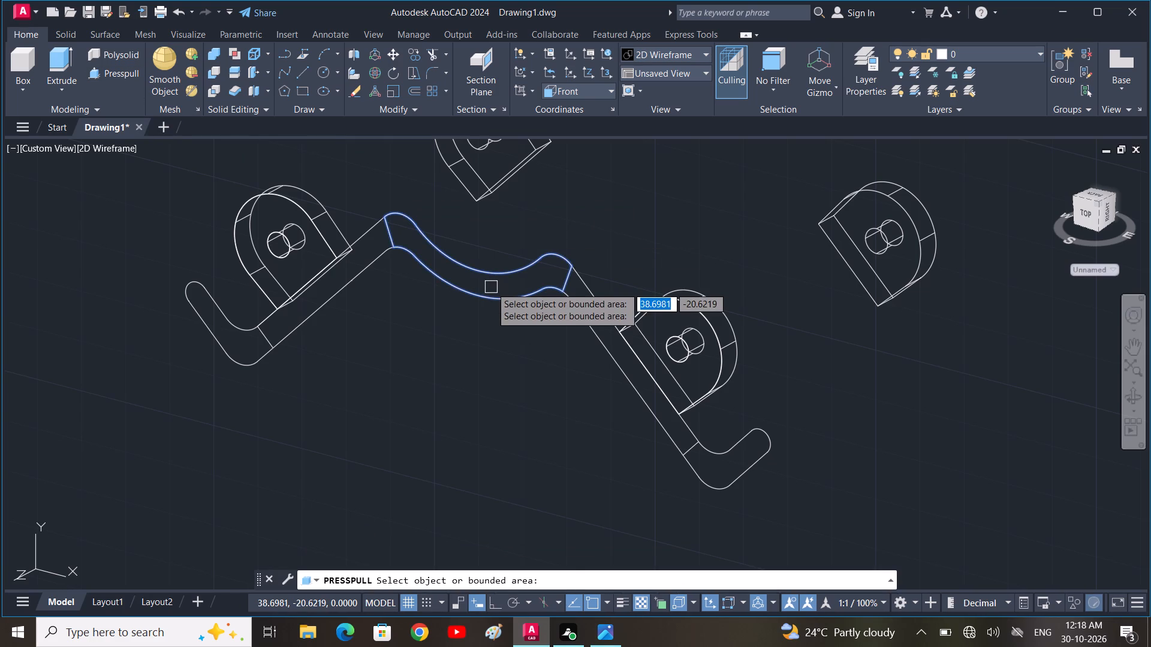
left_click(491, 287)
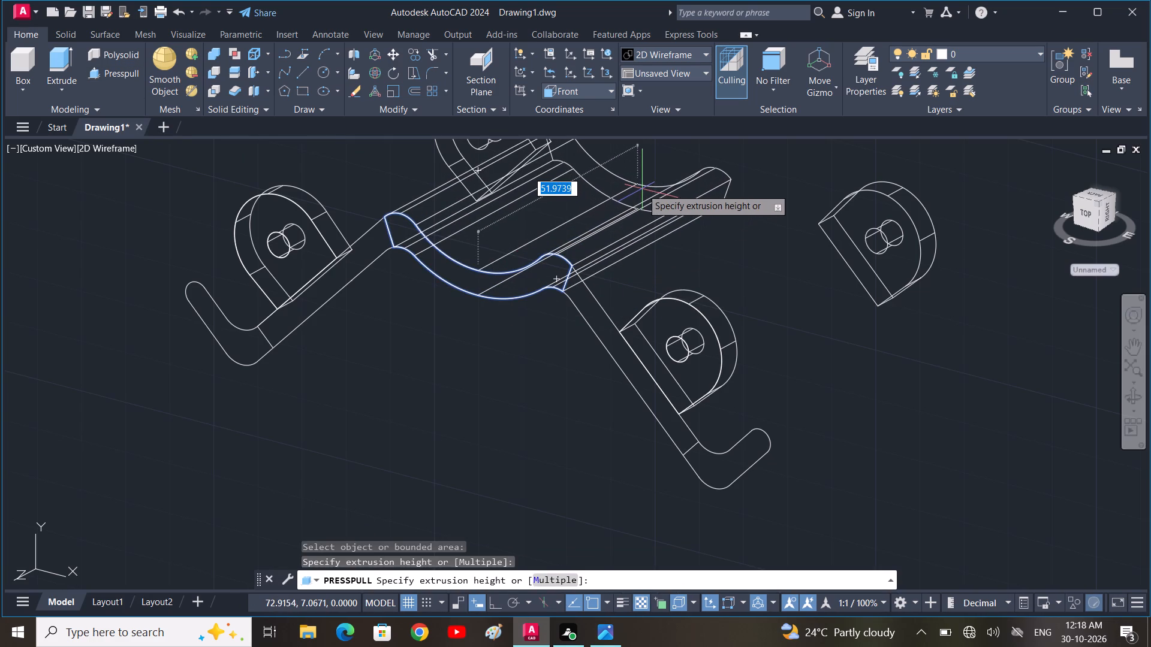
type("70")
key("space")
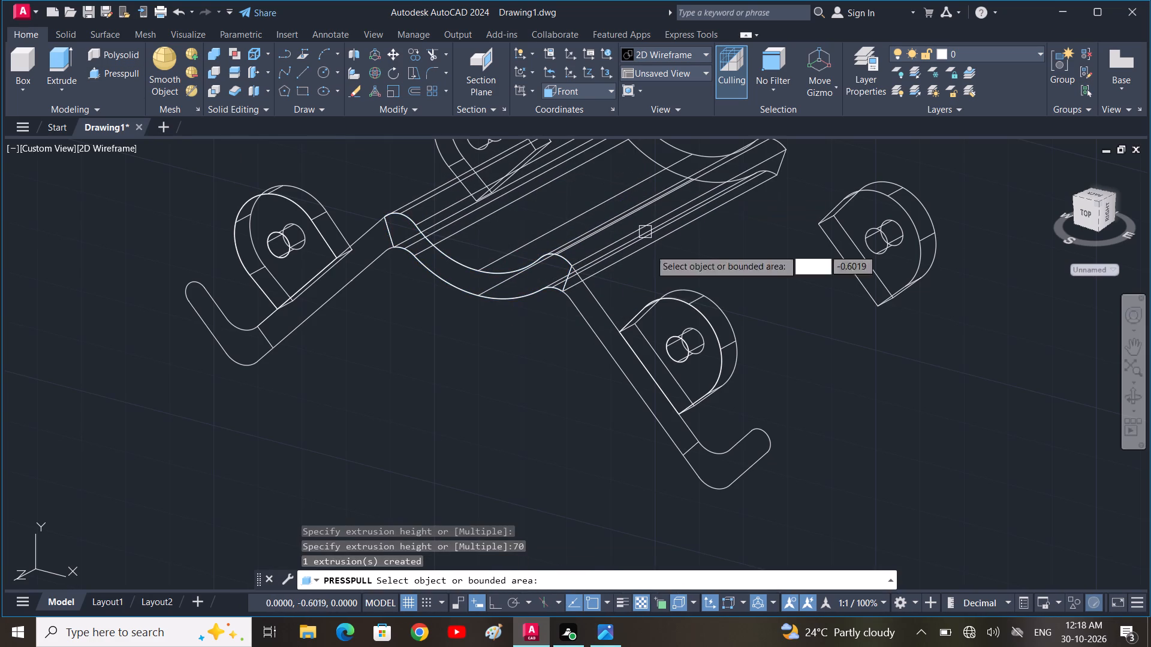
Presspull the right leg section and the right lower bend with its lip to a height of 70 each.
left_click(655, 397)
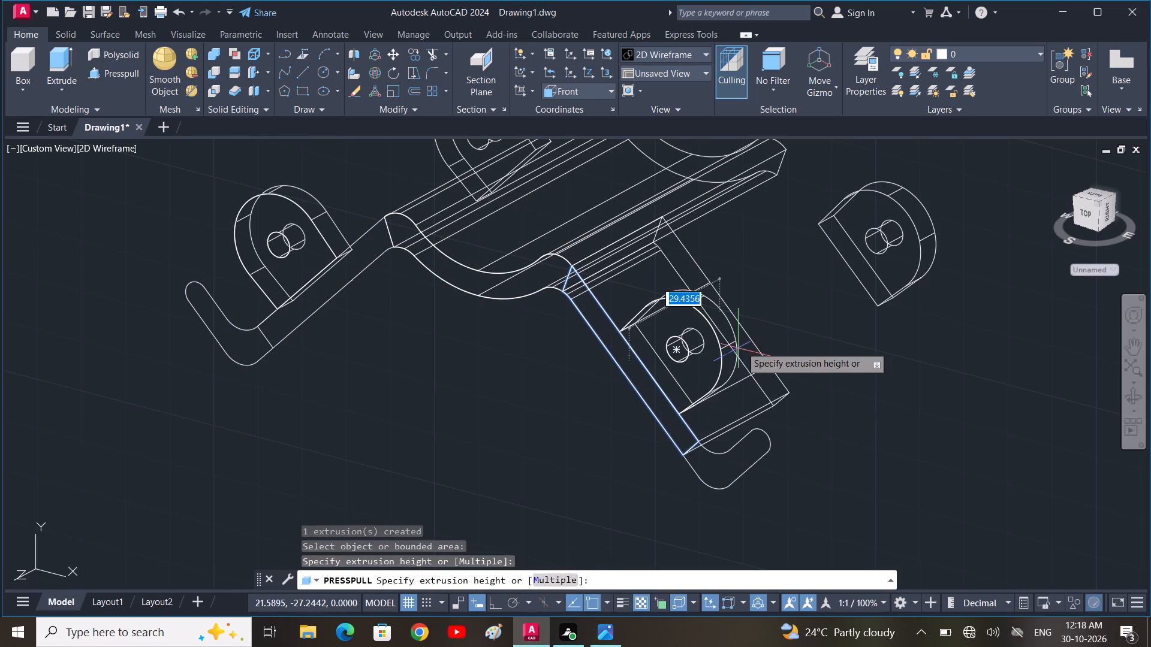
type("70")
key("space")
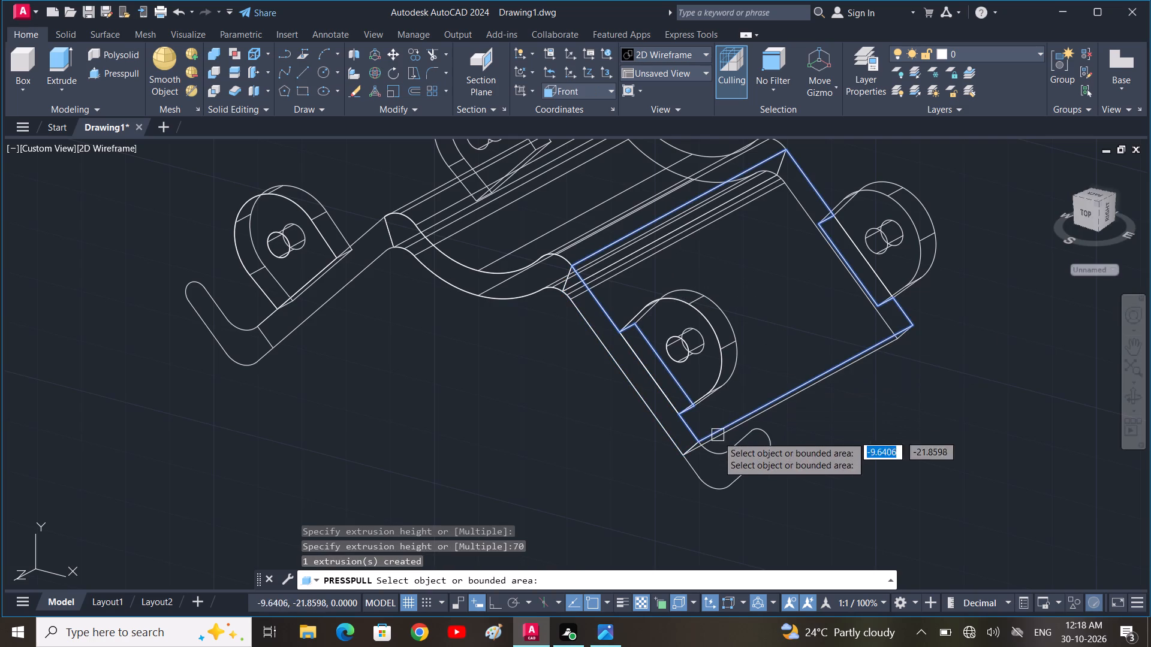
left_click(727, 473)
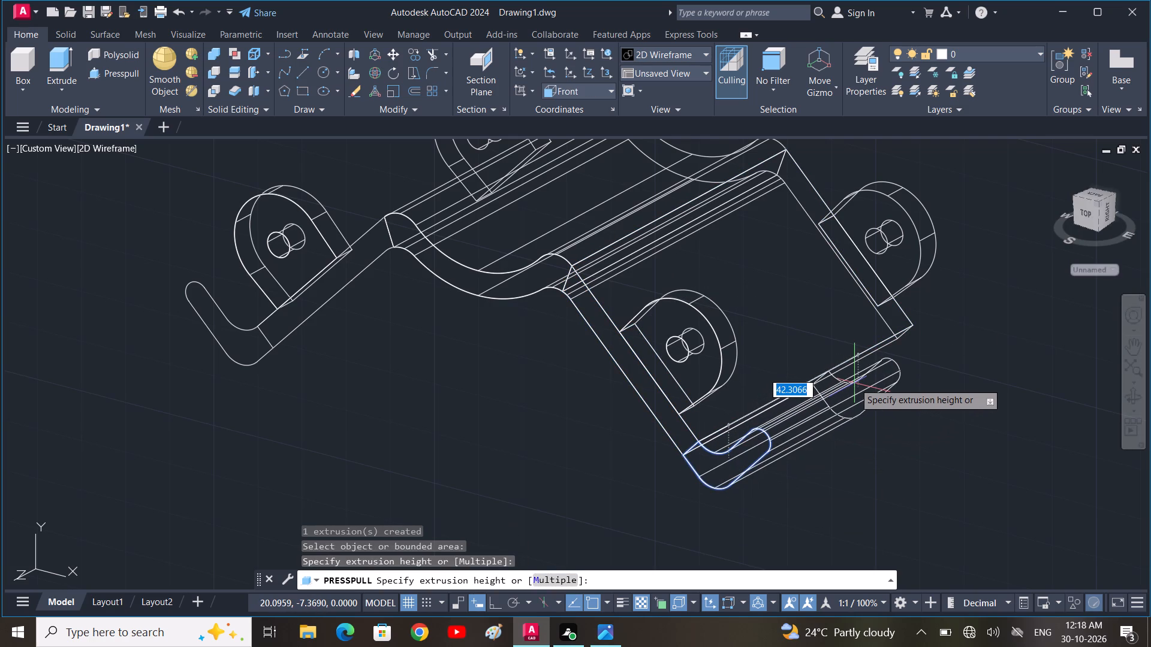
type("70")
key("space")
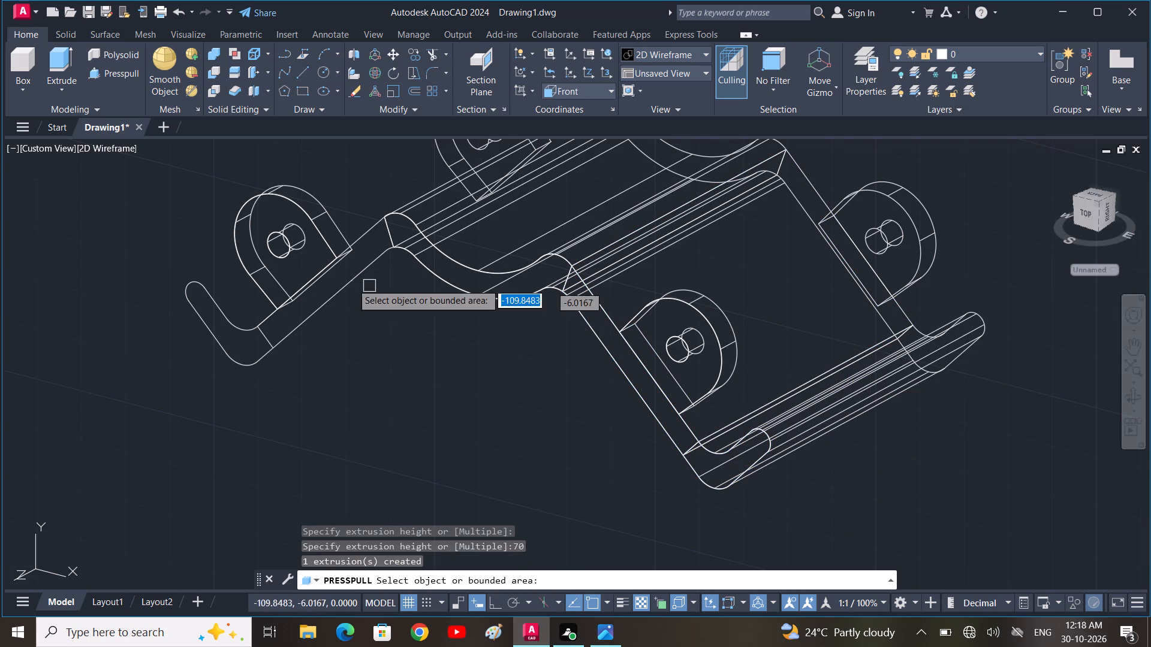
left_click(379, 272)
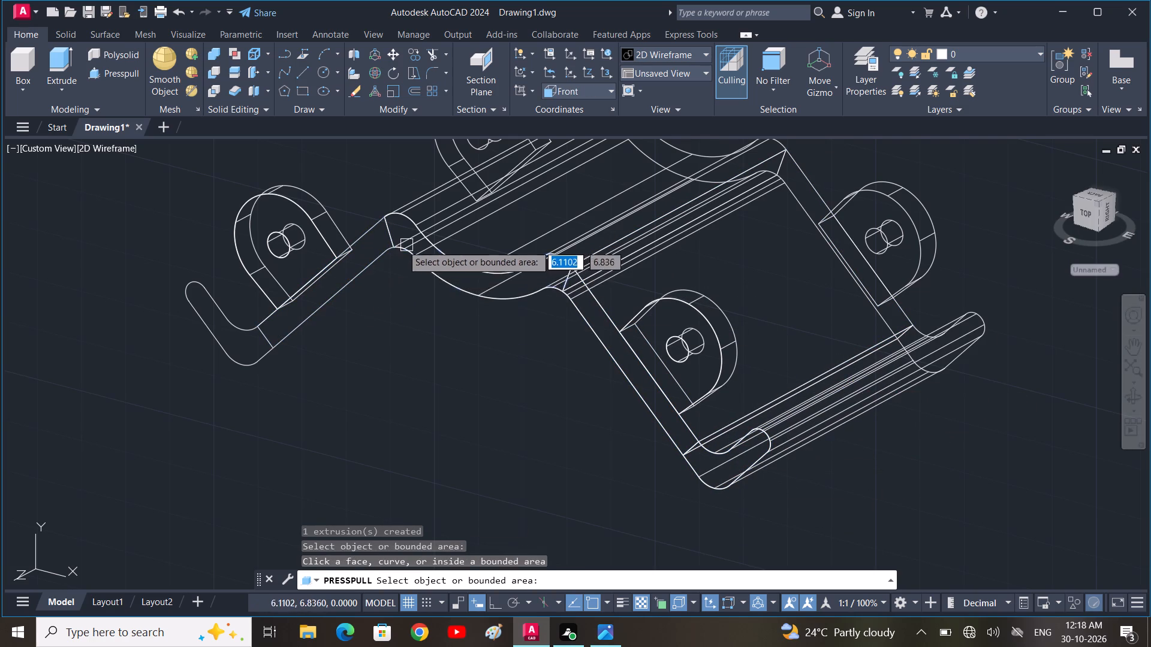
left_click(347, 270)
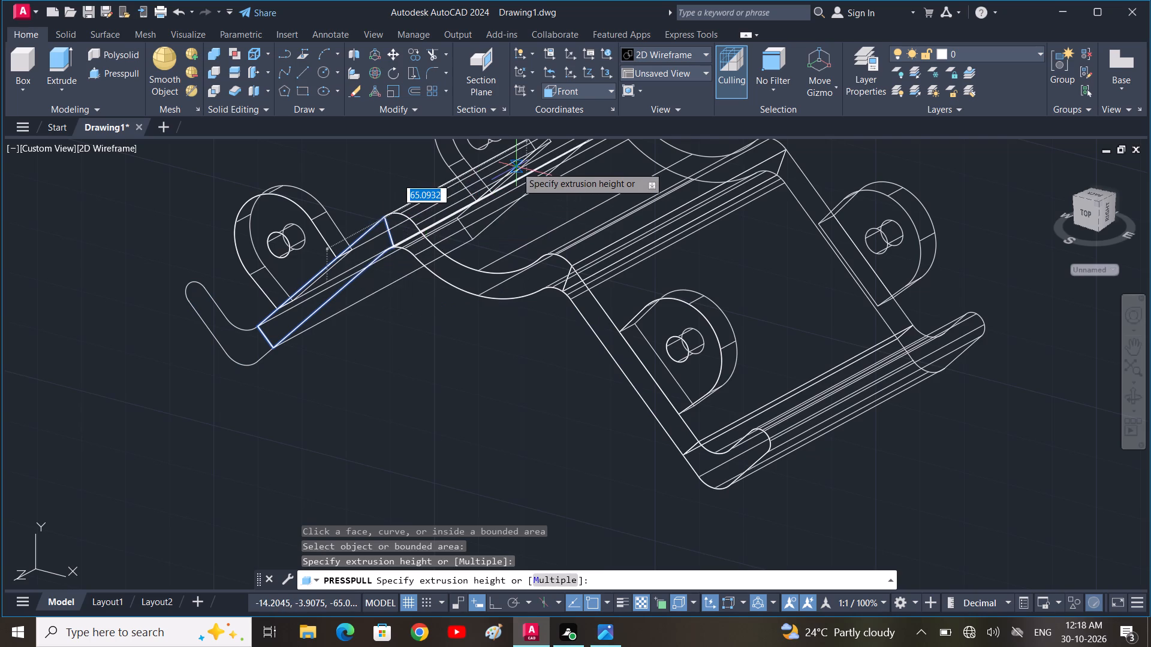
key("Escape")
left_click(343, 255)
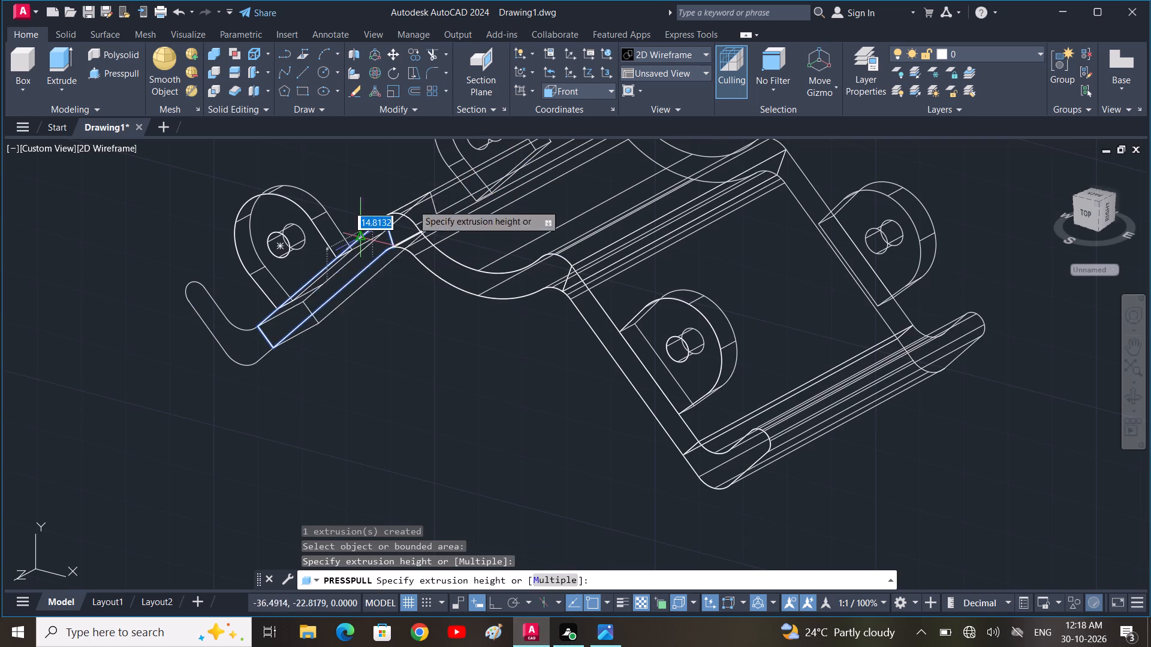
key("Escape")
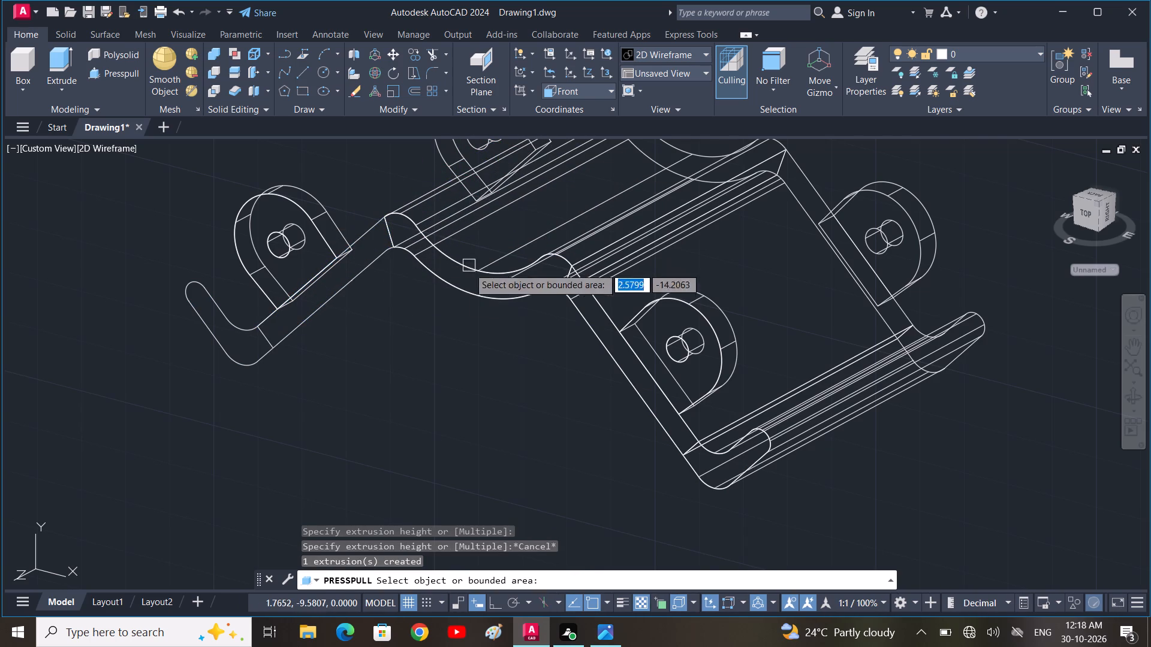
Switch the model's visual style to Shades of Gray.
left_click(666, 51)
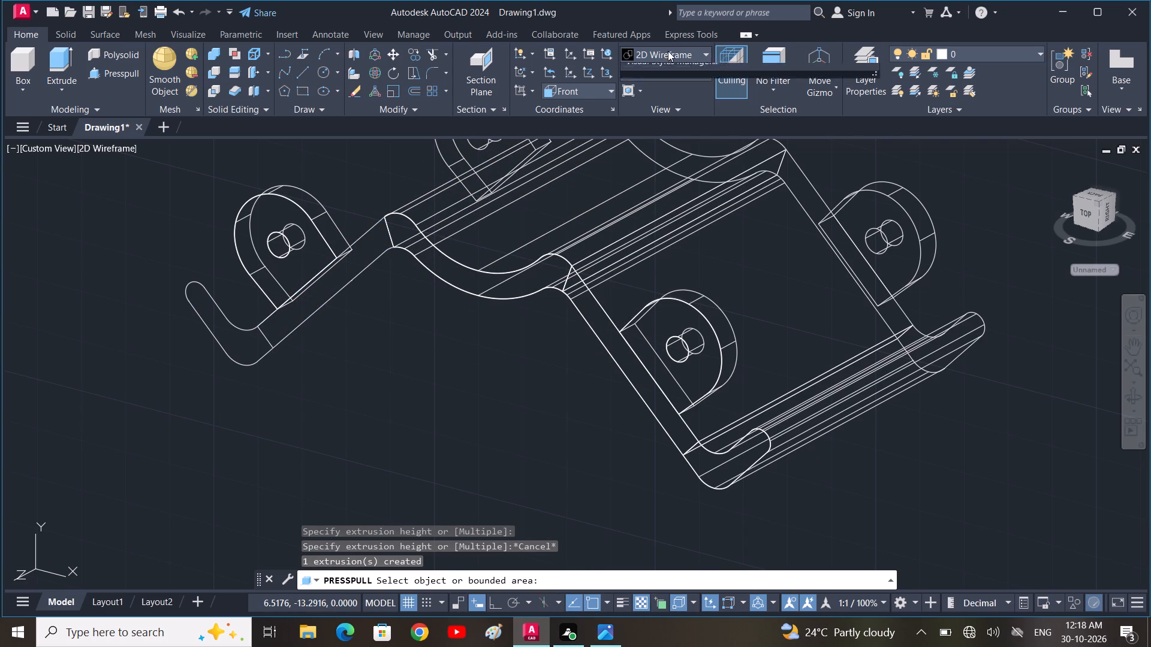
left_click(765, 141)
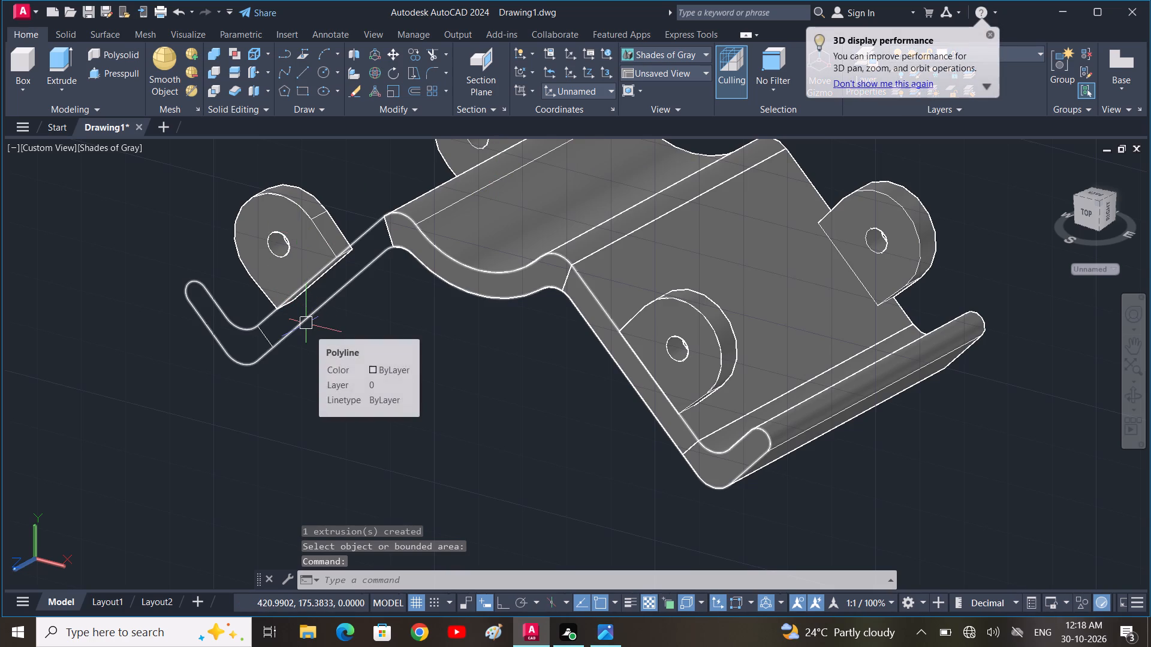
key("space")
key("Escape")
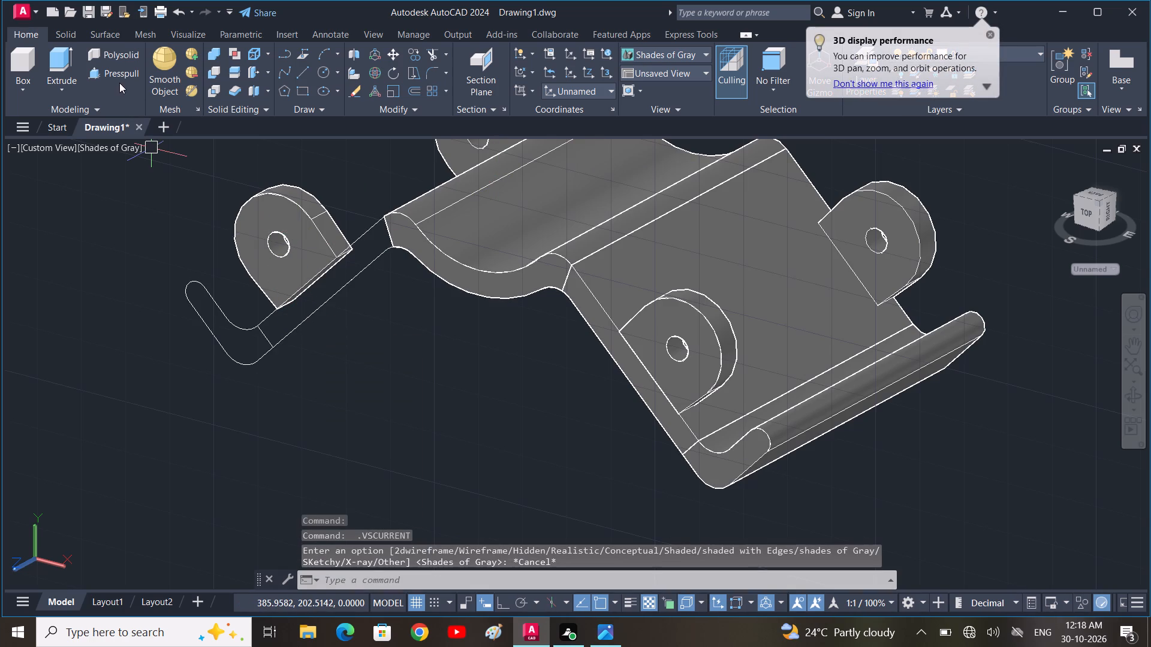
Presspull the bent profile's outline polyline, picked along the left leg, to a height of 70 towards the far side tabs.
left_click(121, 72)
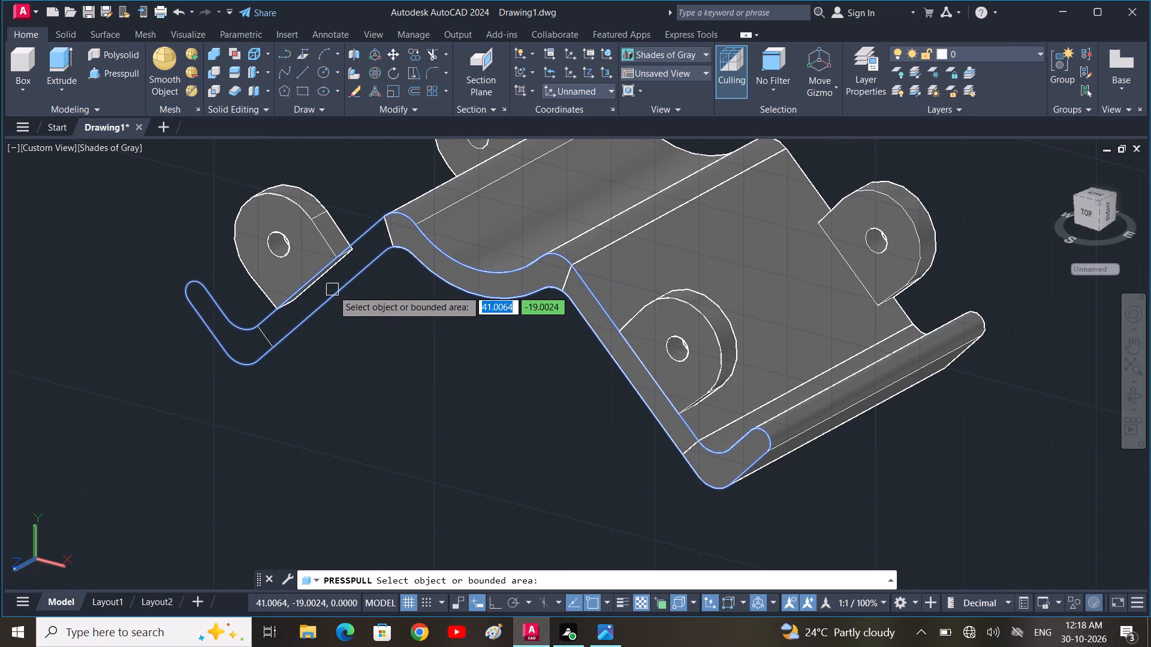
left_click(333, 290)
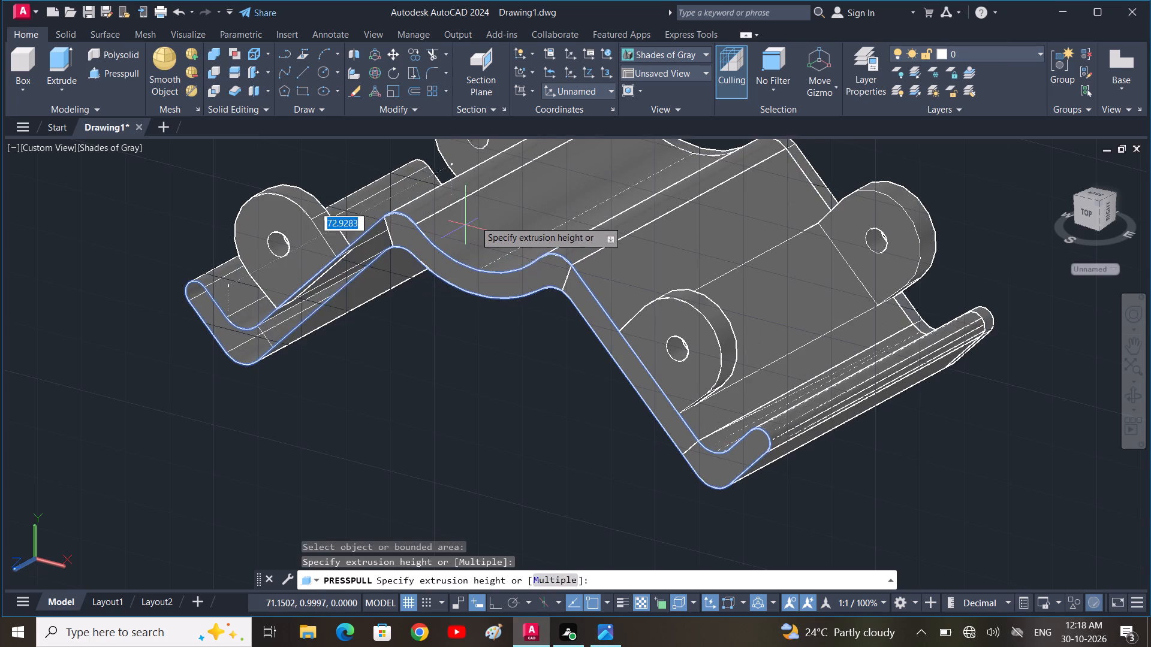
type("70")
key("space")
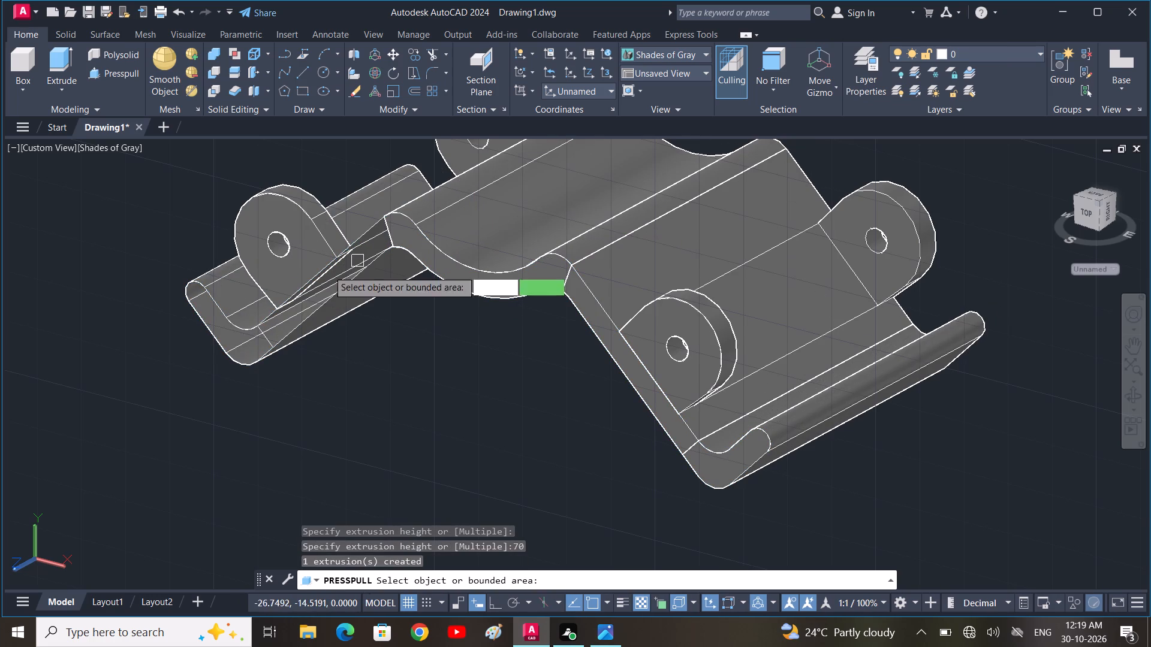
Presspull the left leg section and the left lower bend with its lip to a height of 70 each.
left_click(315, 294)
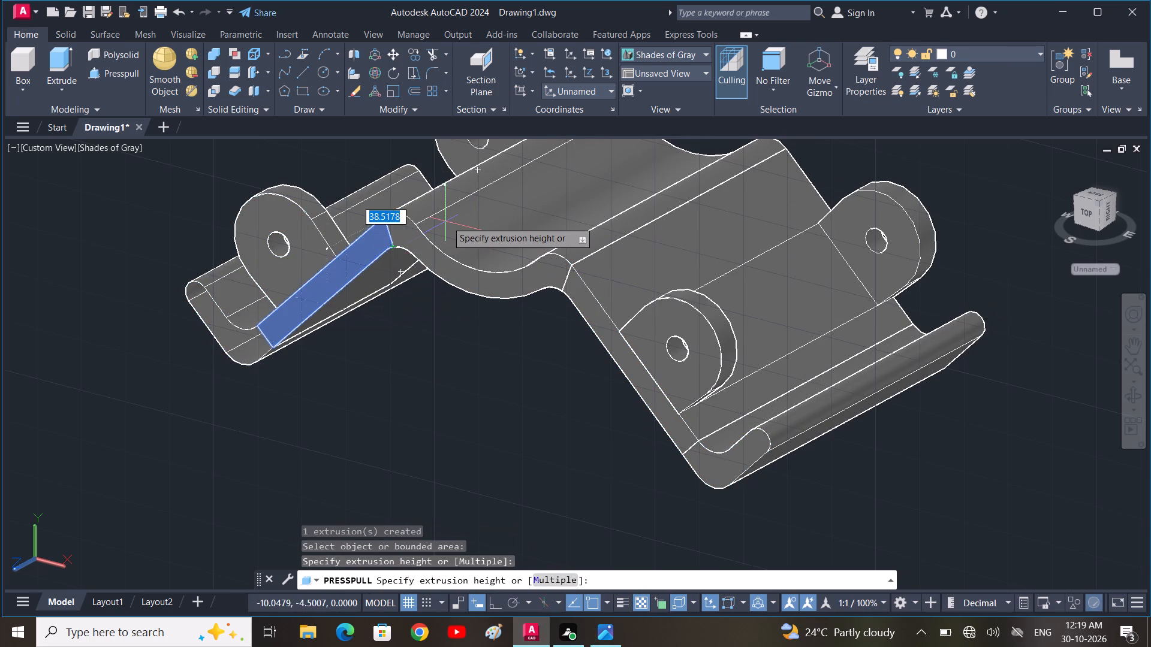
key("7")
type("0")
key("space")
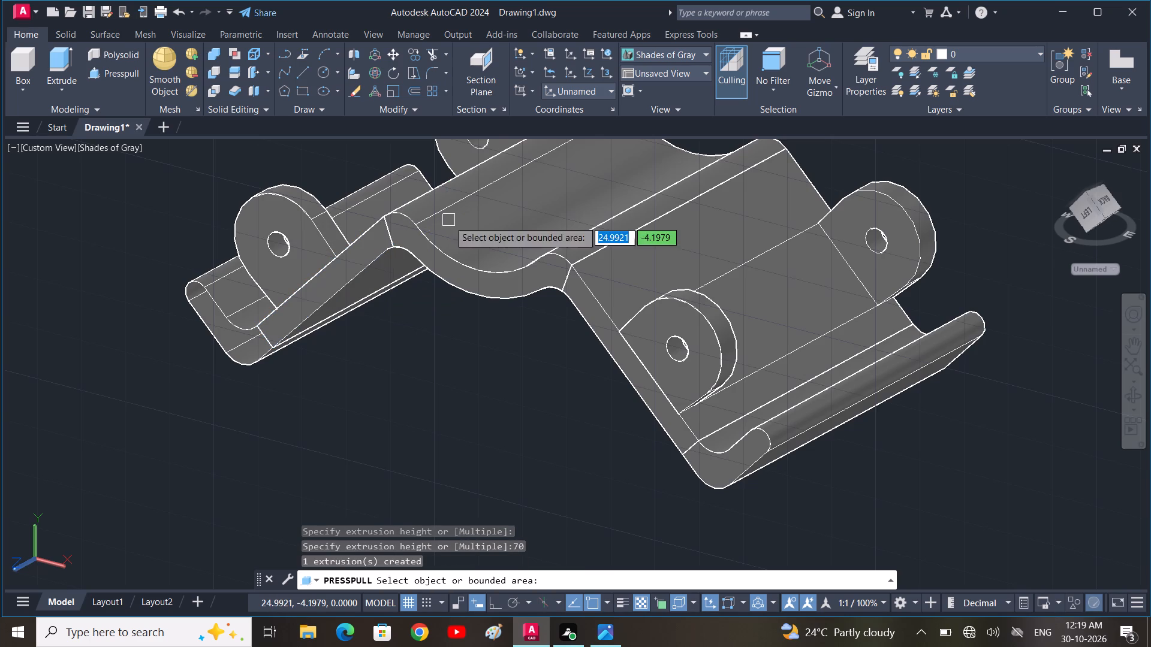
left_click(233, 340)
type("70")
key("space")
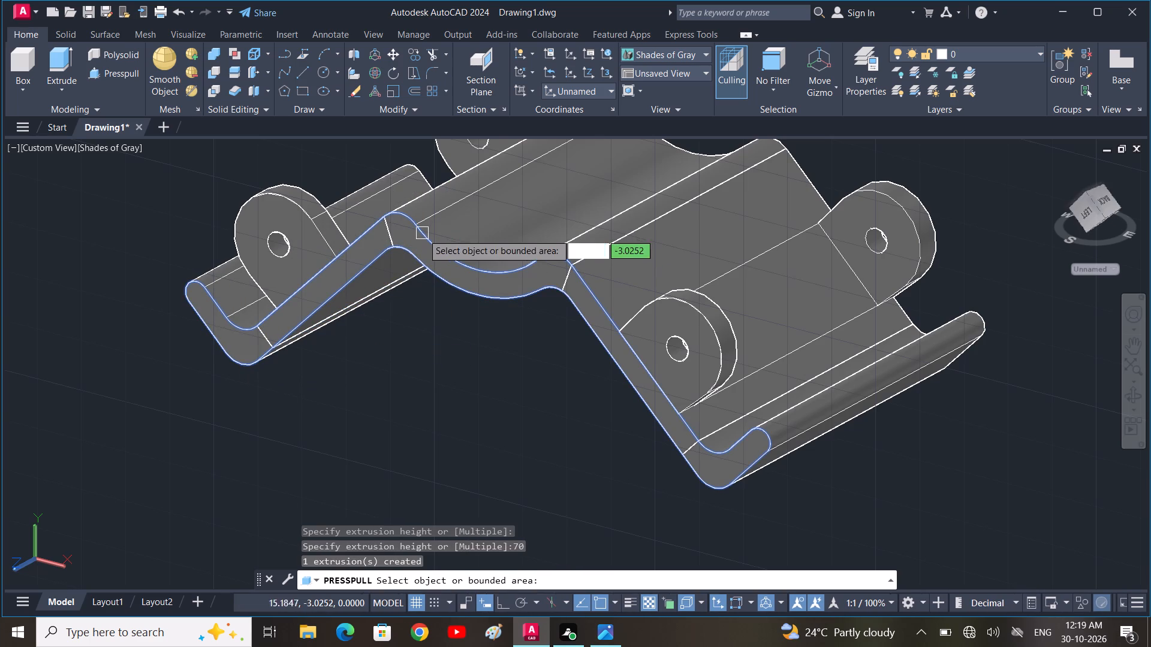
key("Escape")
Examine the extruded bracket from several angles and compare it with the reference image 3 D DIA 31.
middle_click_drag(459, 386, 516, 329)
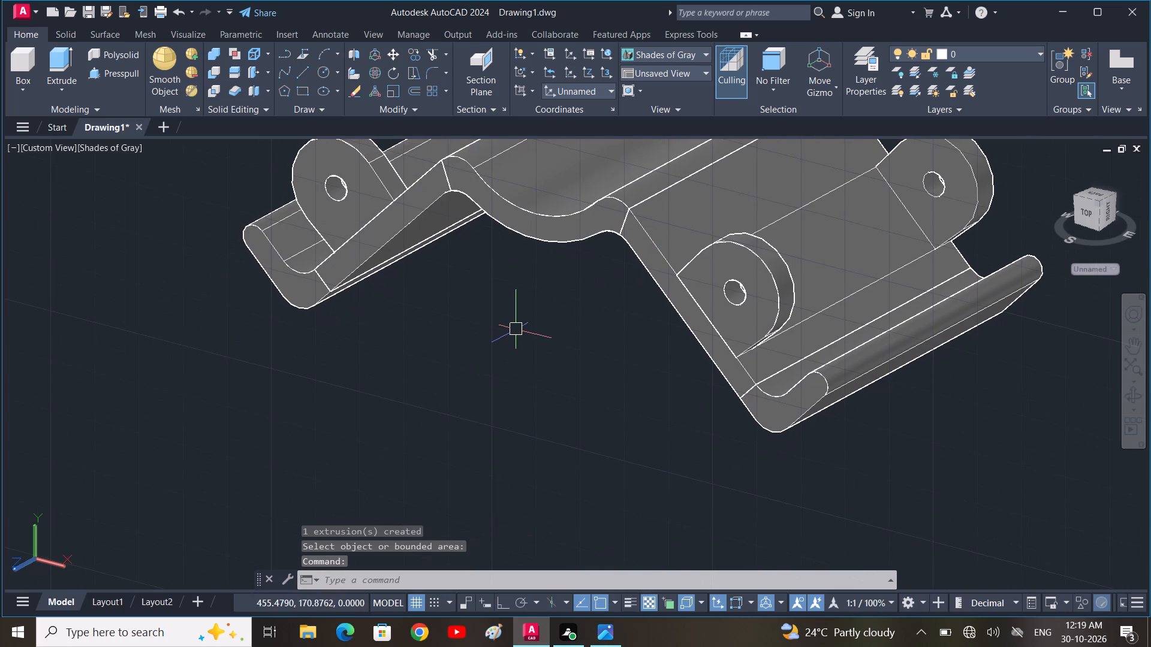
middle_click_drag(526, 315, 611, 315, "shift")
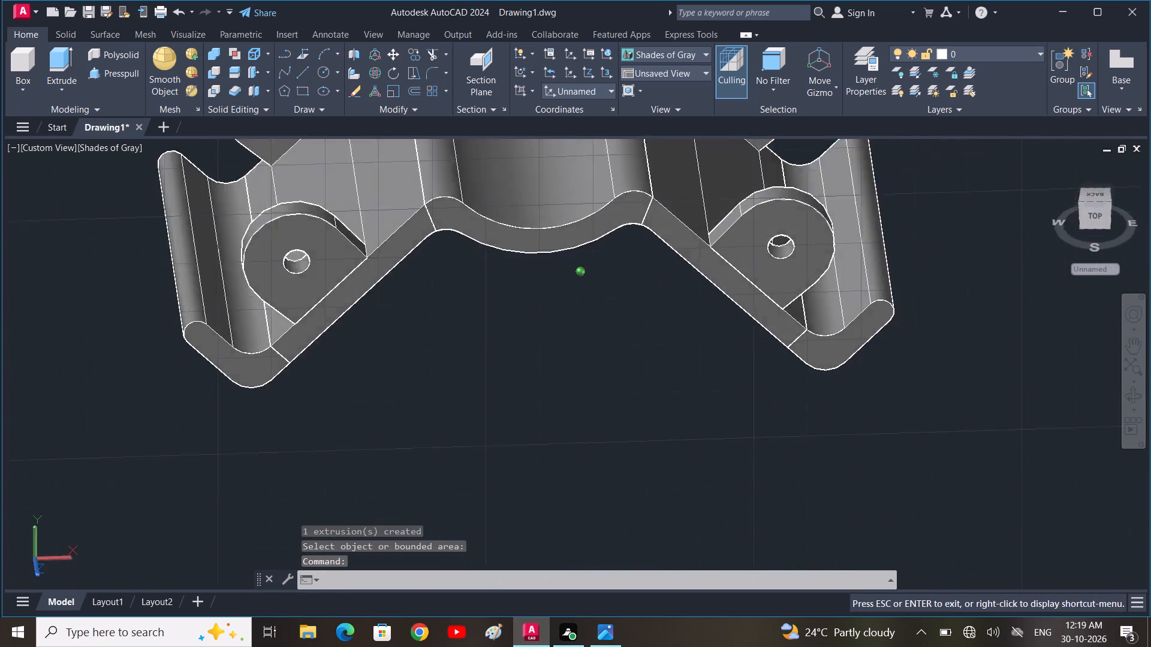
middle_click_drag(611, 315, 916, 274, "shift")
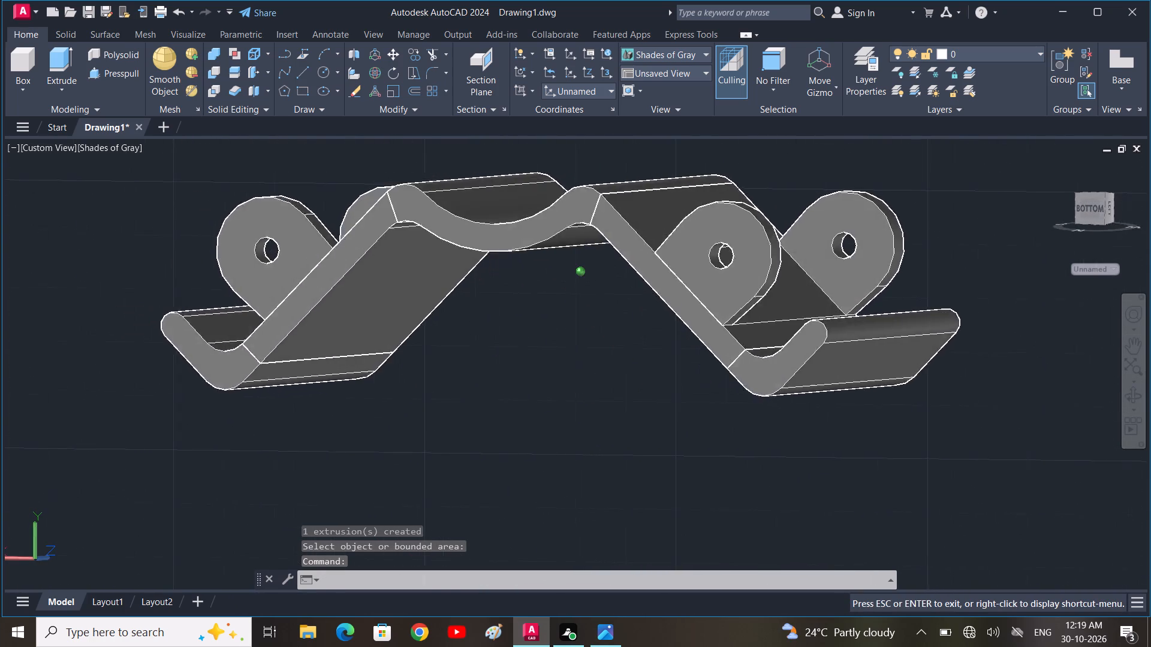
middle_click_drag(916, 274, 646, 315, "shift")
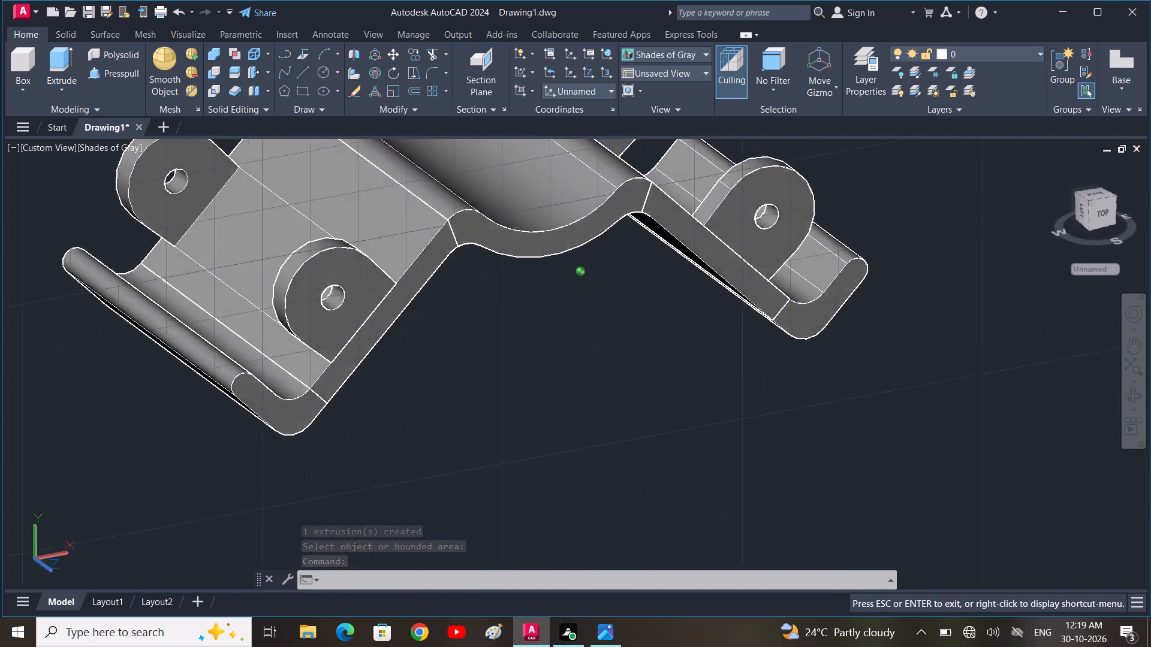
middle_click_drag(646, 315, 610, 270, "shift")
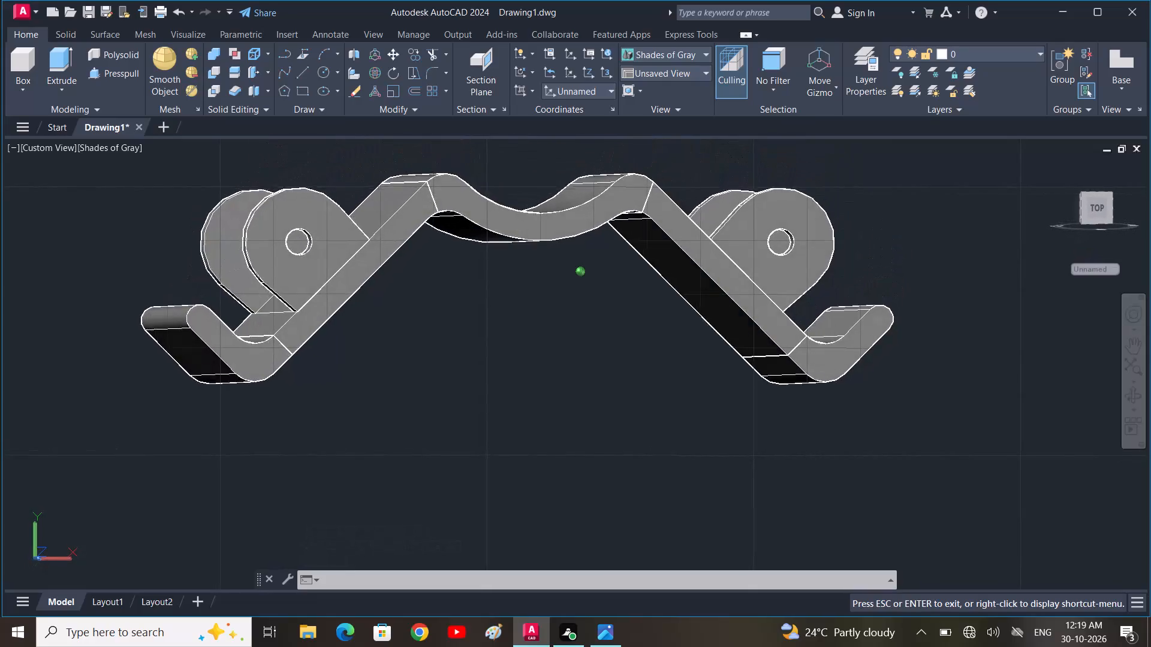
middle_click_drag(610, 270, 590, 291, "shift")
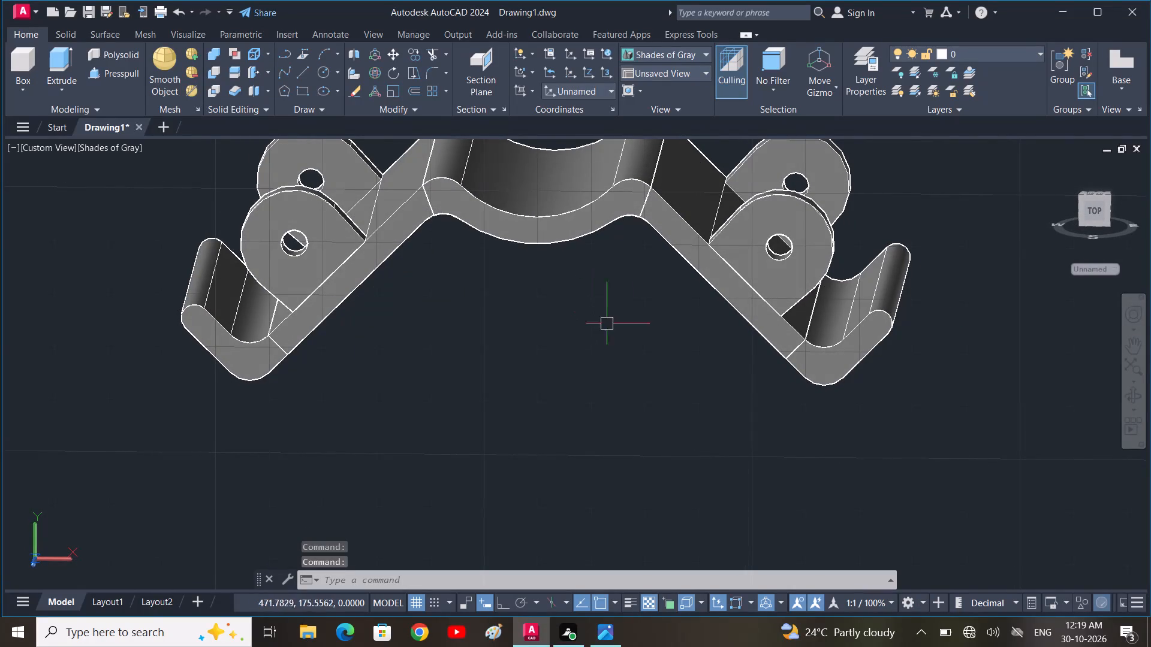
left_click(602, 635)
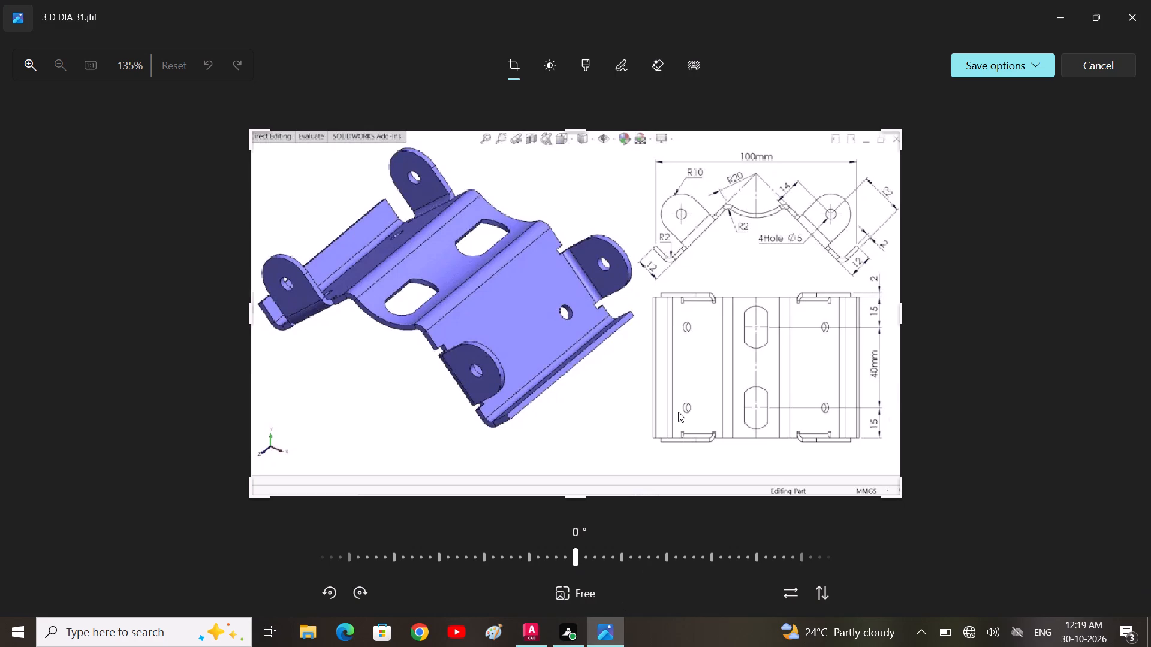
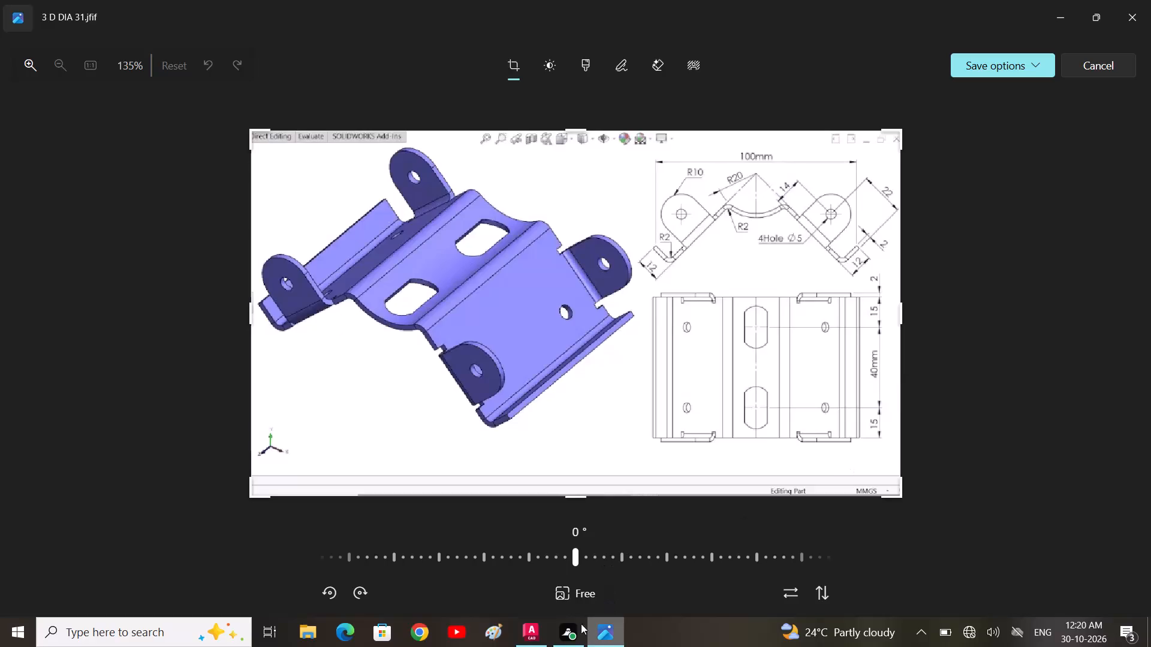
Switch back to AutoCAD and look over the whole extruded bracket with its side tabs.
left_click(537, 637)
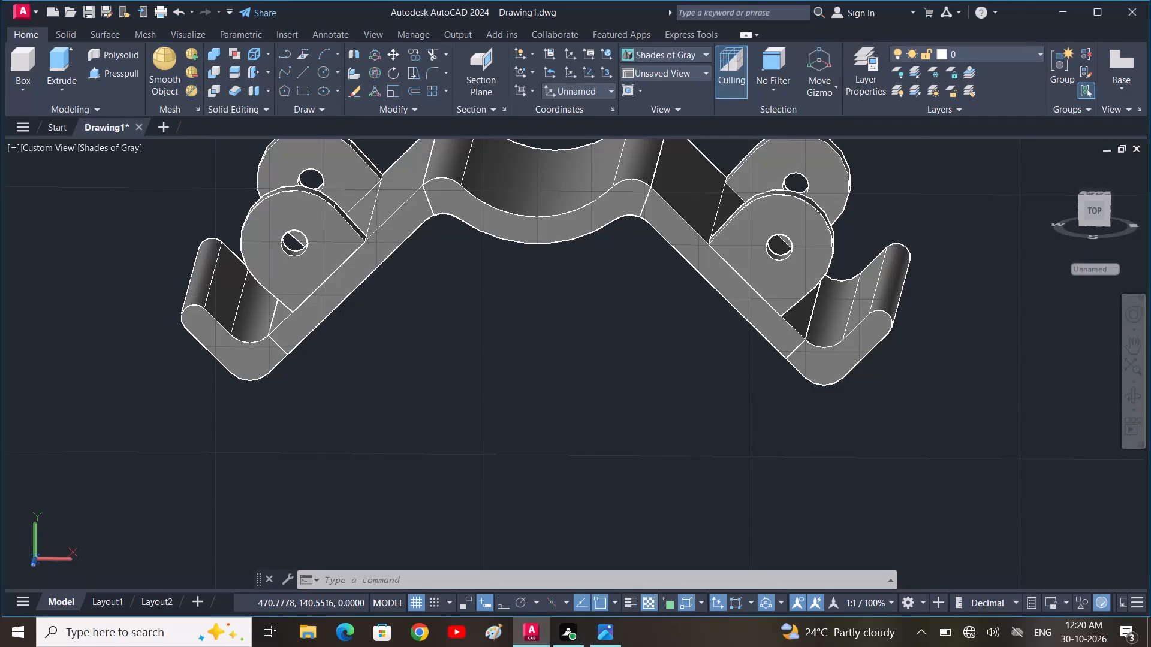
middle_click_drag(737, 285, 822, 399)
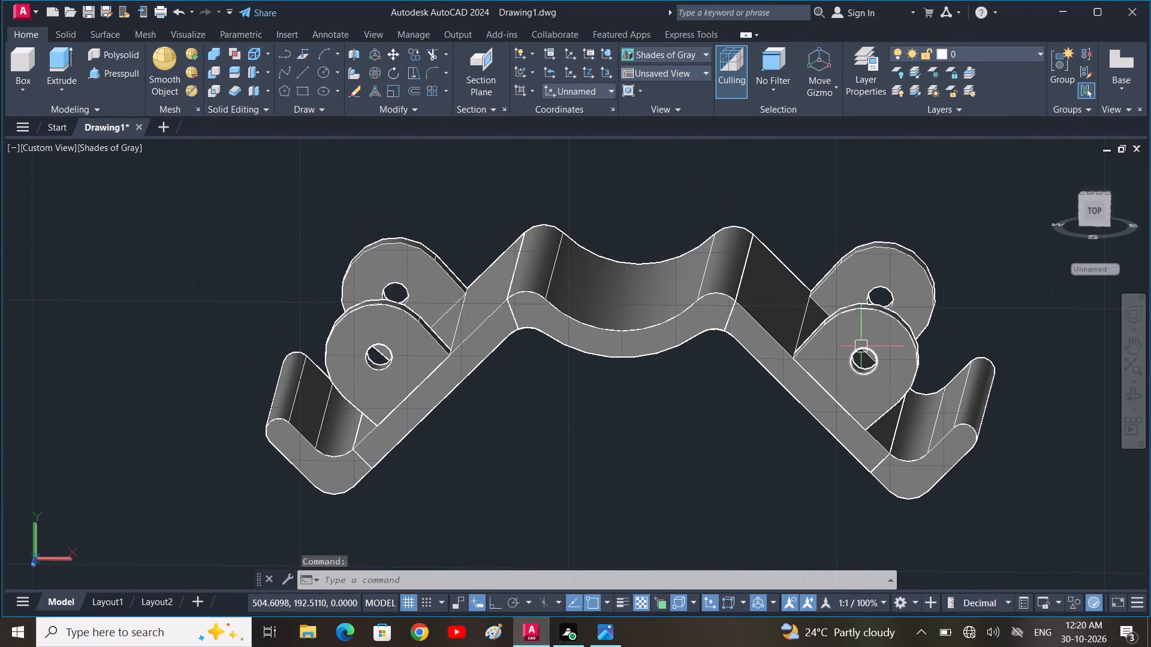
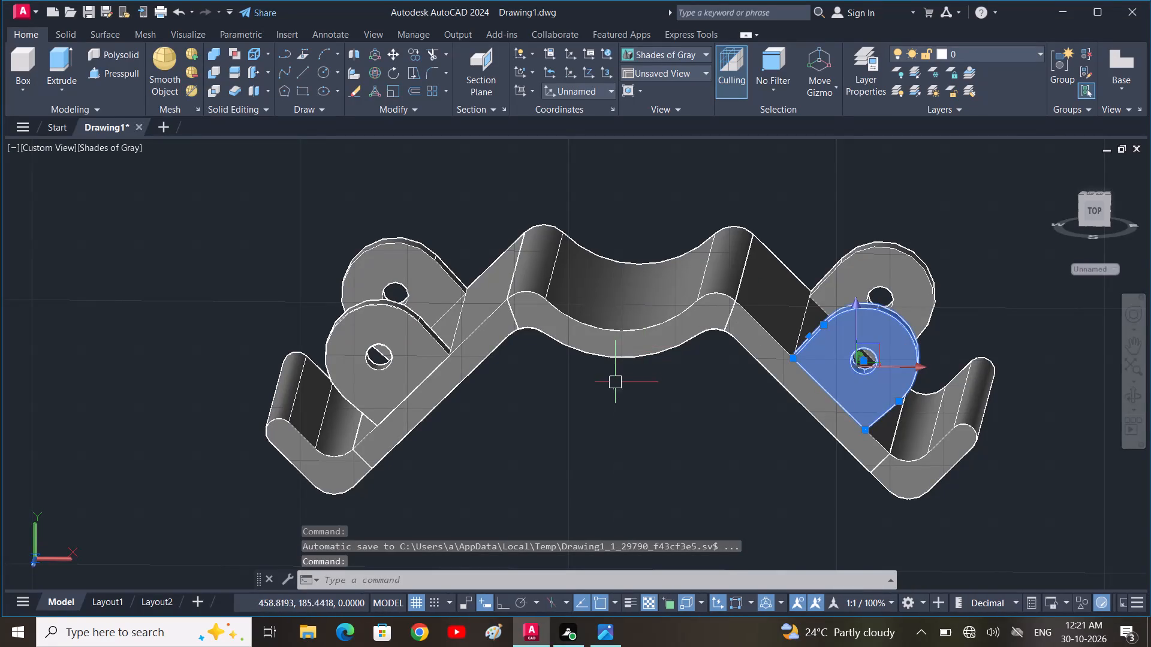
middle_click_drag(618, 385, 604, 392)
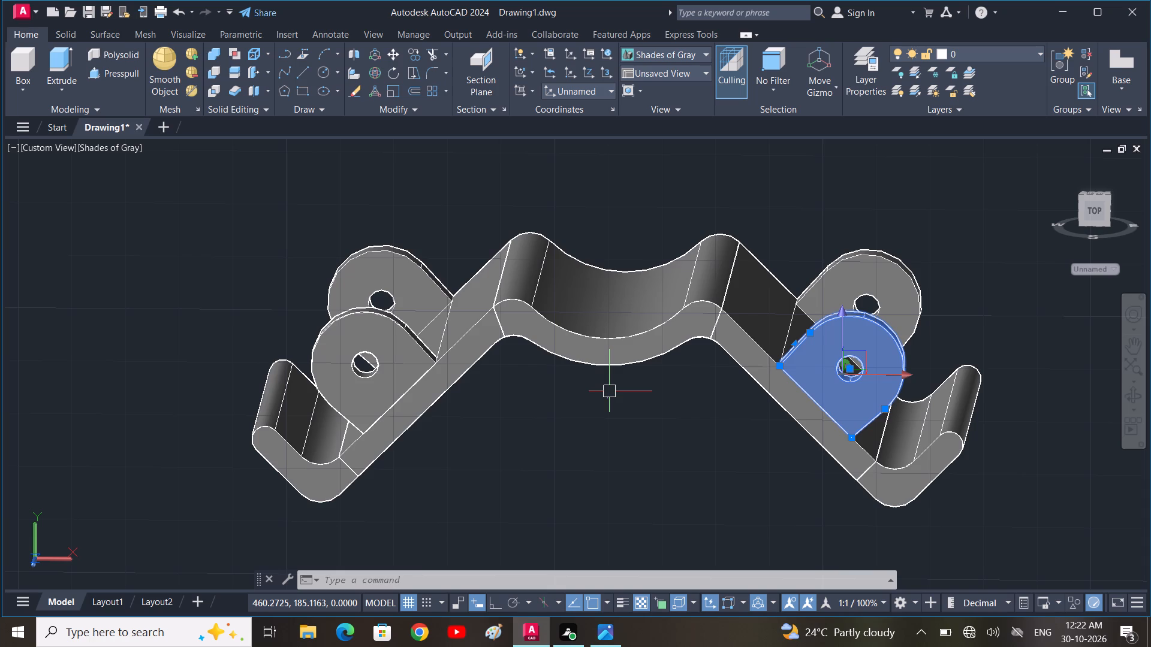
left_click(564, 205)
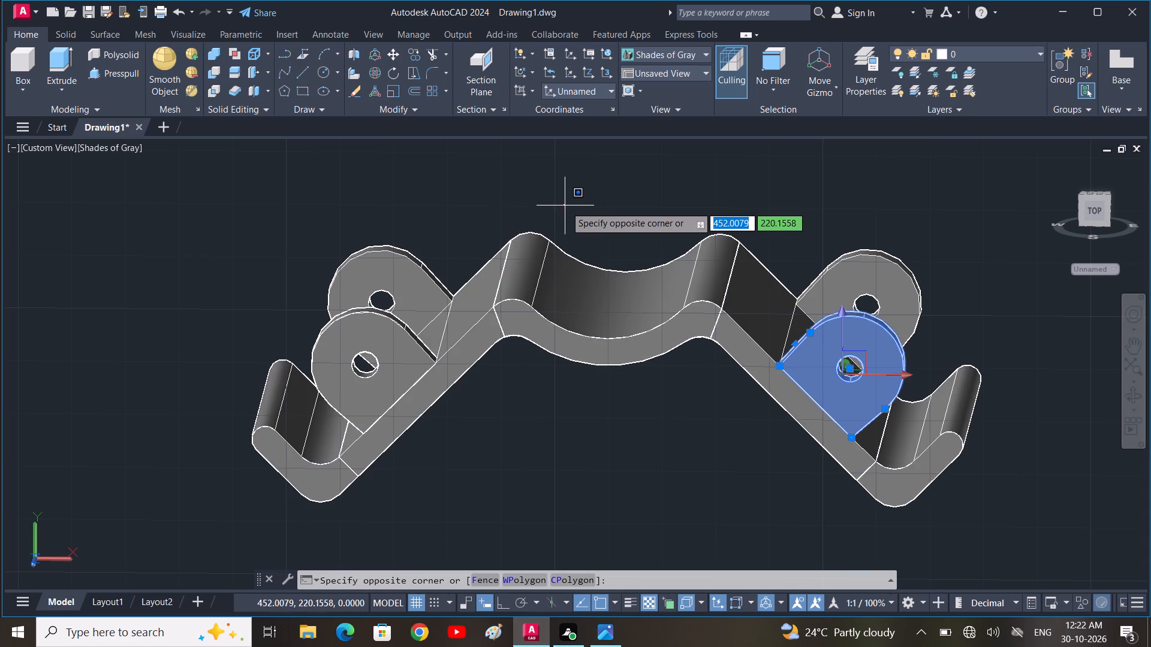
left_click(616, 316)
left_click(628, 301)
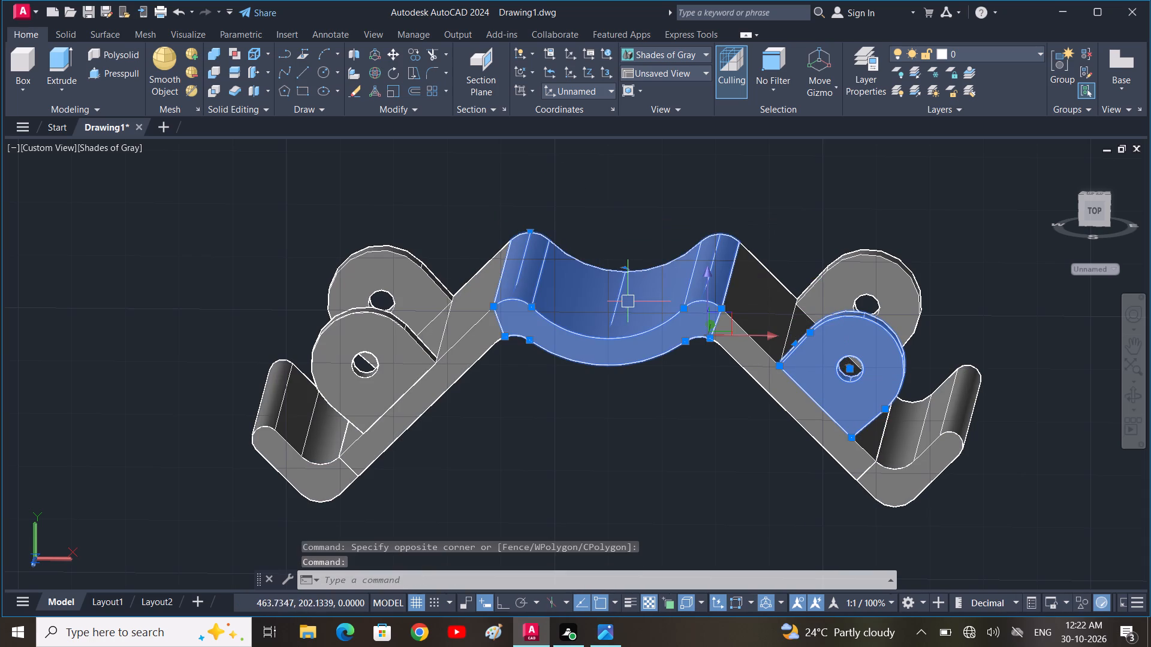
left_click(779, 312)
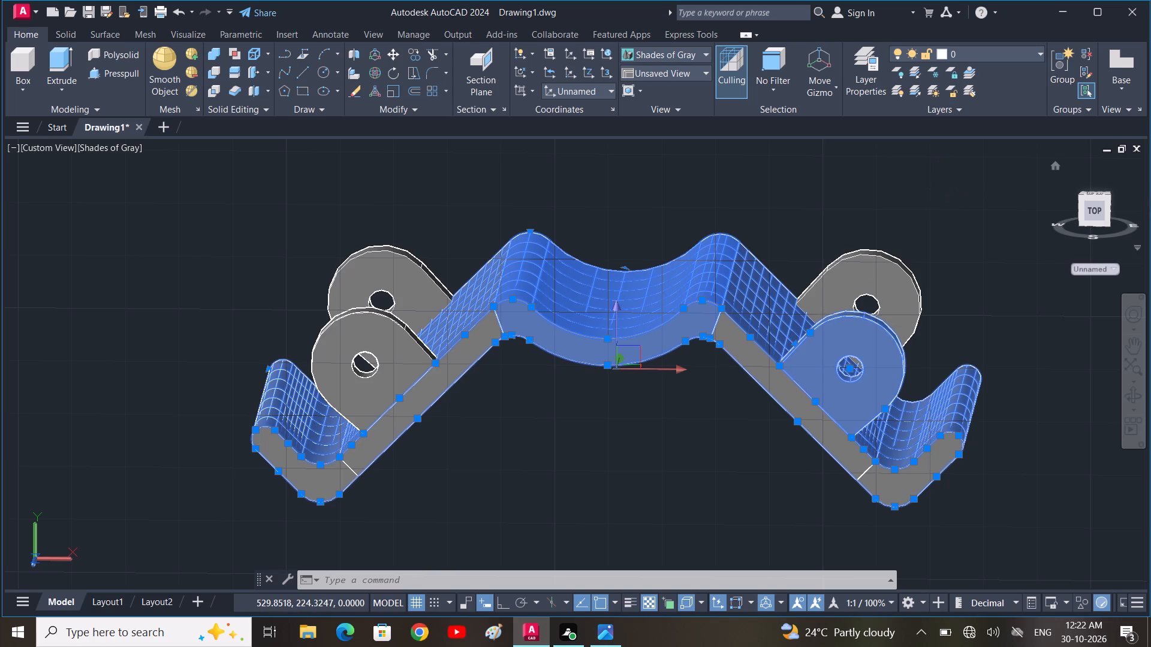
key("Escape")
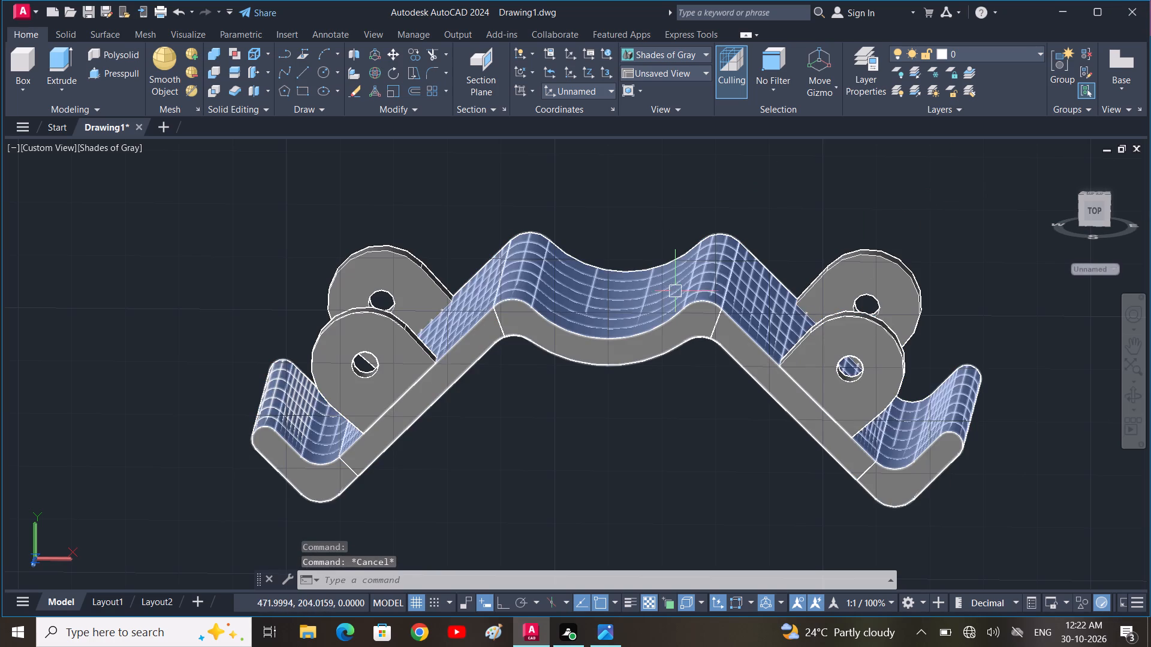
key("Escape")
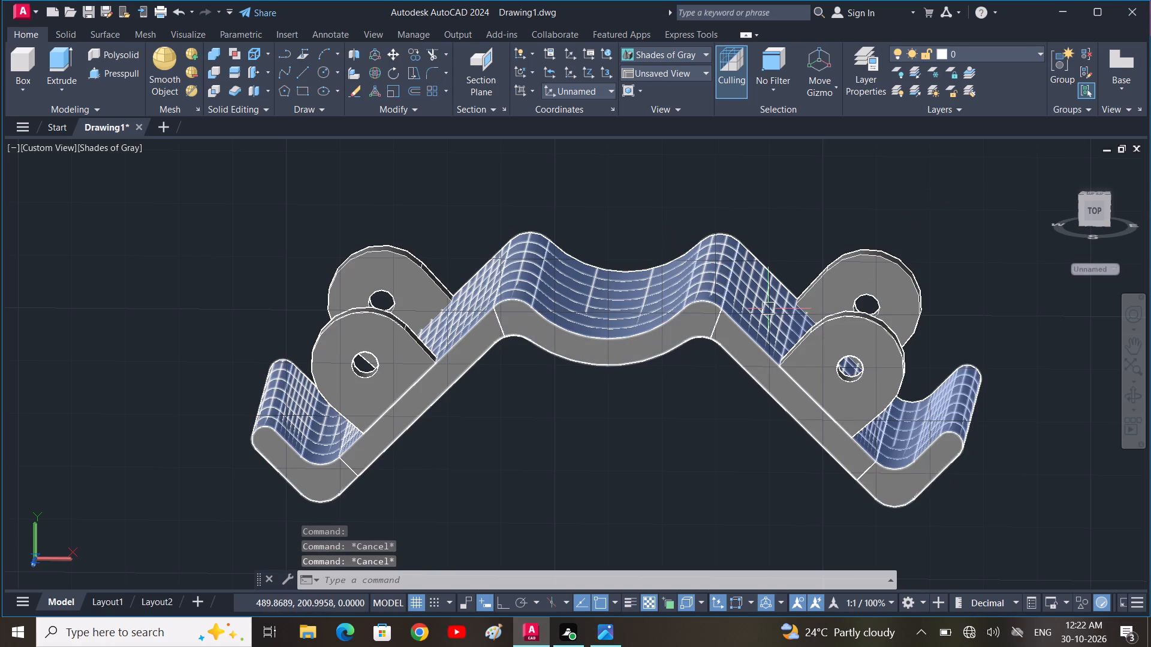
Delete the one-piece body spanning the full bent profile, leaving the separate body sections and side tabs.
left_click(784, 321)
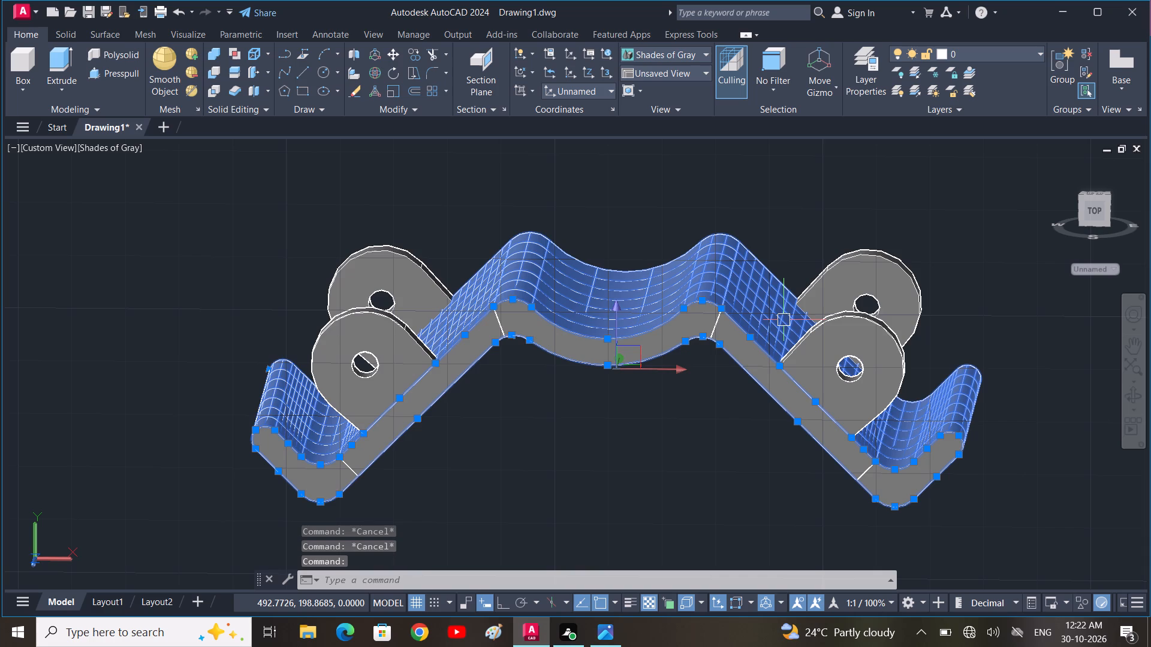
key("Delete")
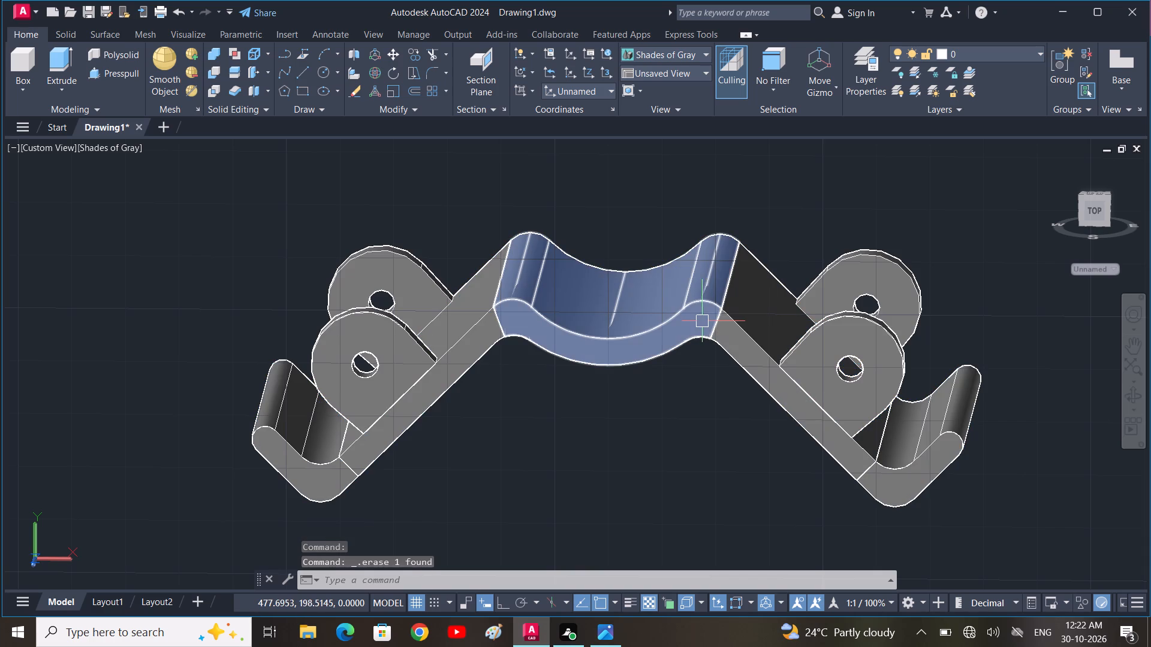
key("grave")
key("Escape")
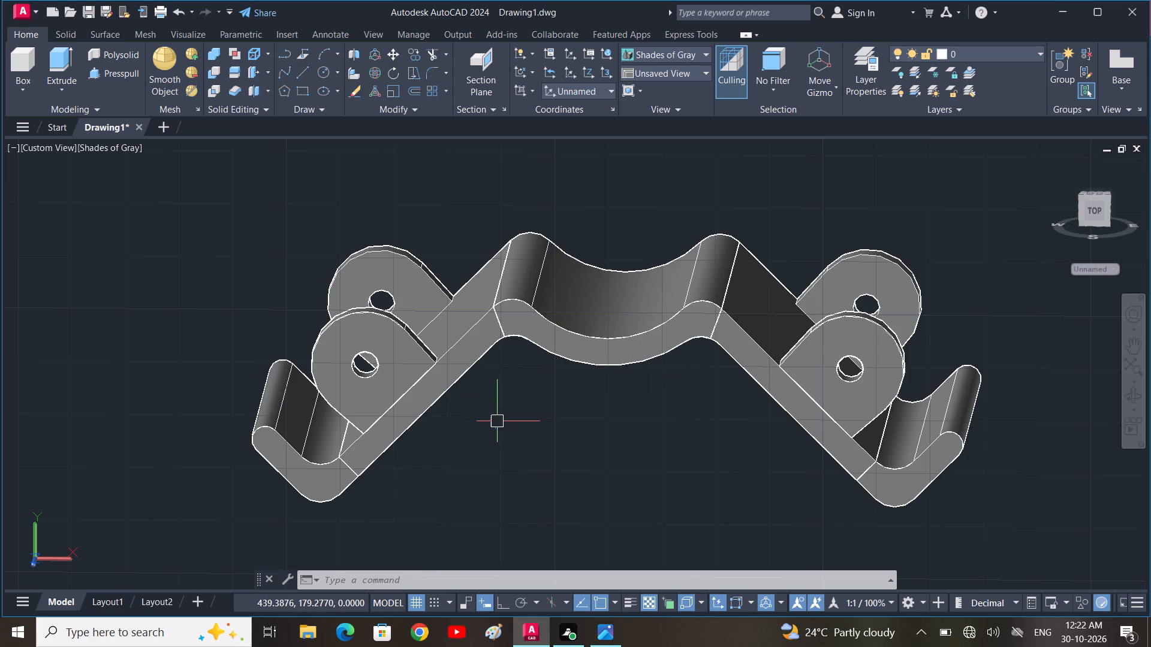
Draw a 4 by 2 rectangle on the top plane, in the empty space just east of the bracket.
middle_click_drag(493, 422, 643, 414, "shift")
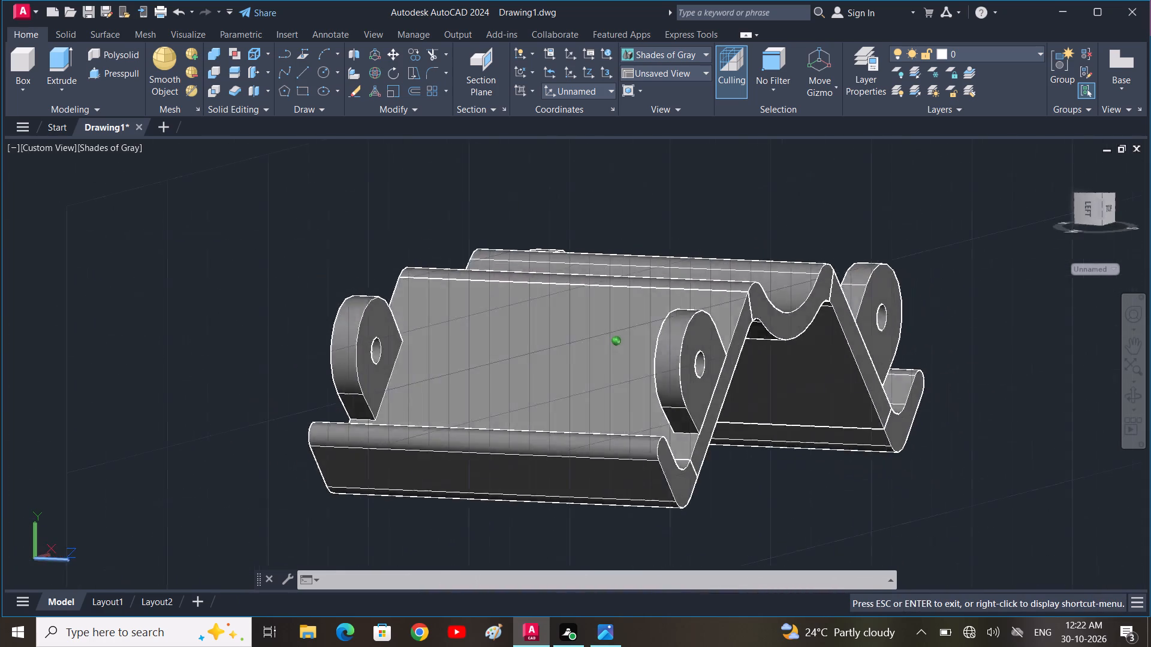
middle_click_drag(643, 414, 662, 440, "shift")
scroll(638, 404, "down", 1, "shift")
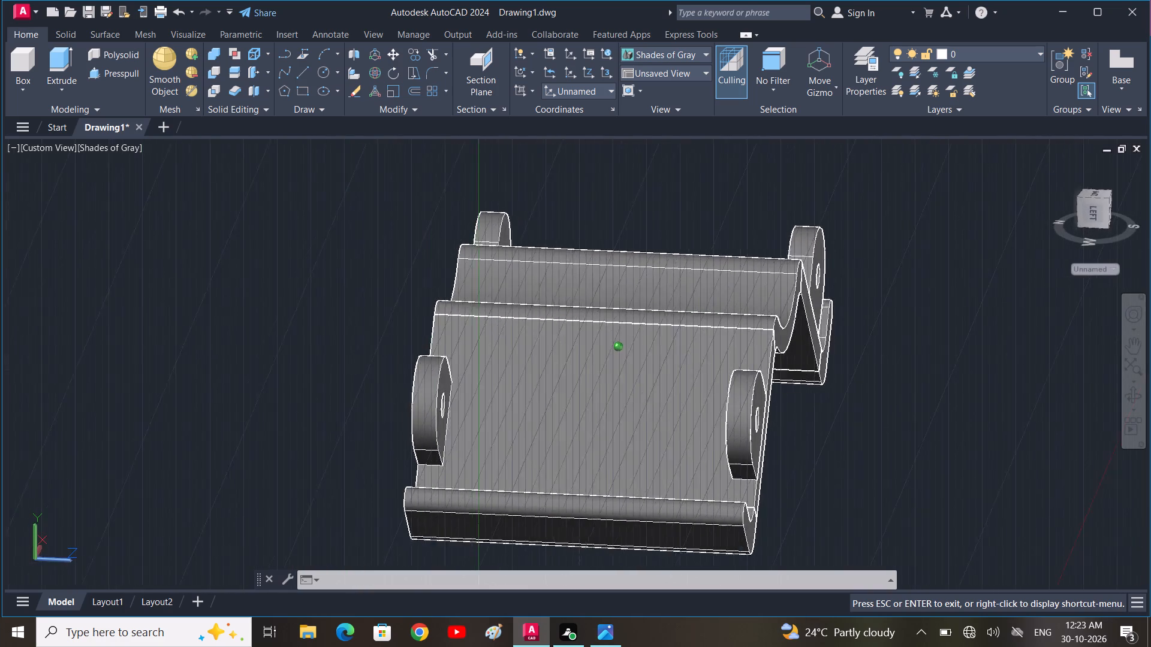
middle_click_drag(662, 440, 678, 458, "shift")
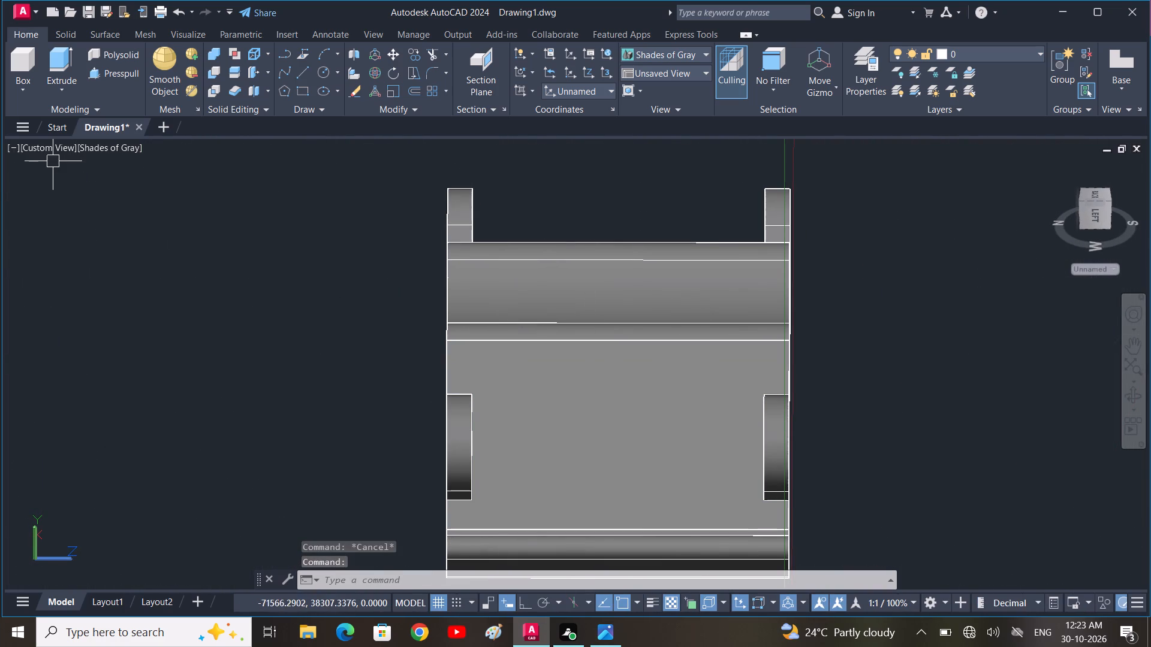
left_click(46, 150)
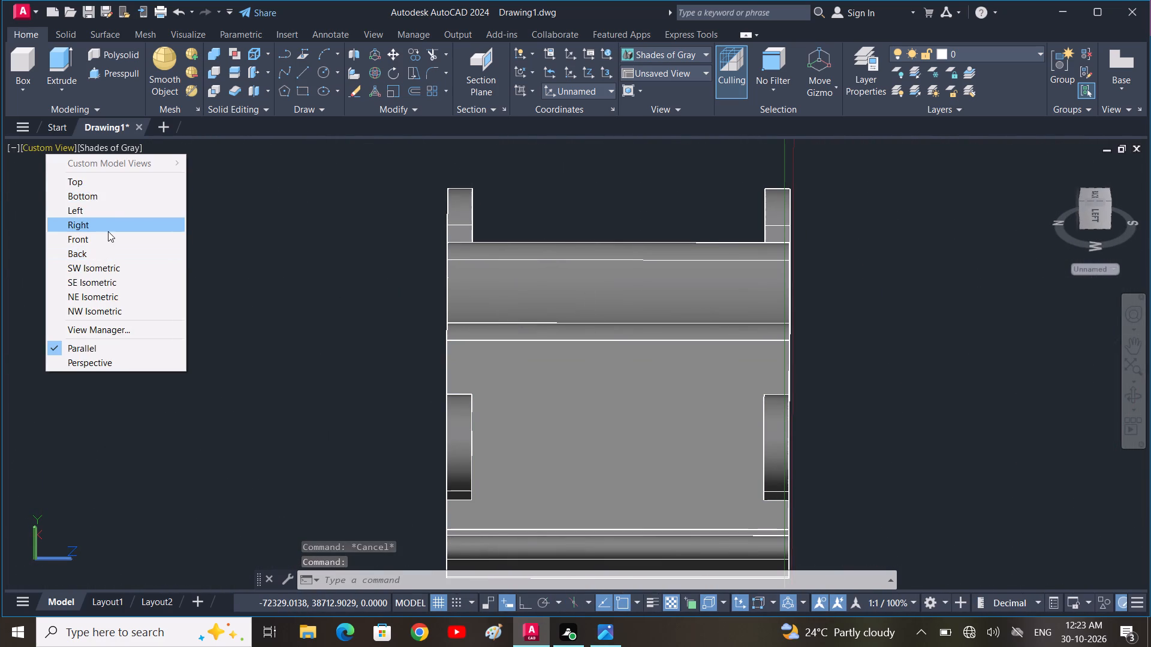
left_click(115, 207)
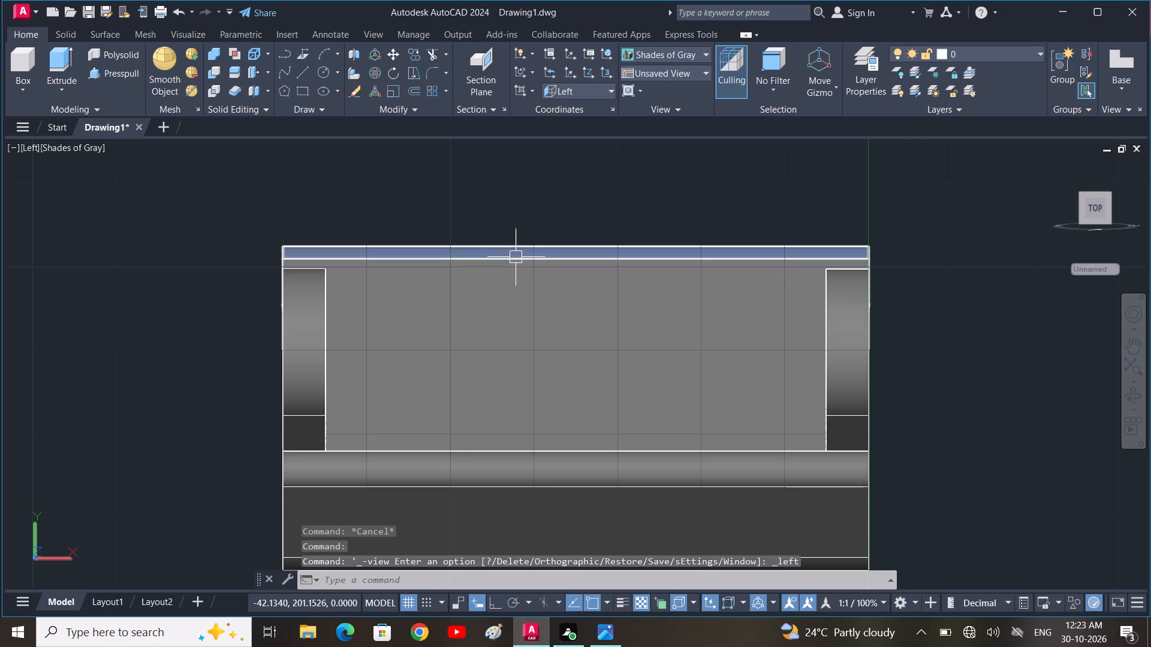
left_click(27, 152)
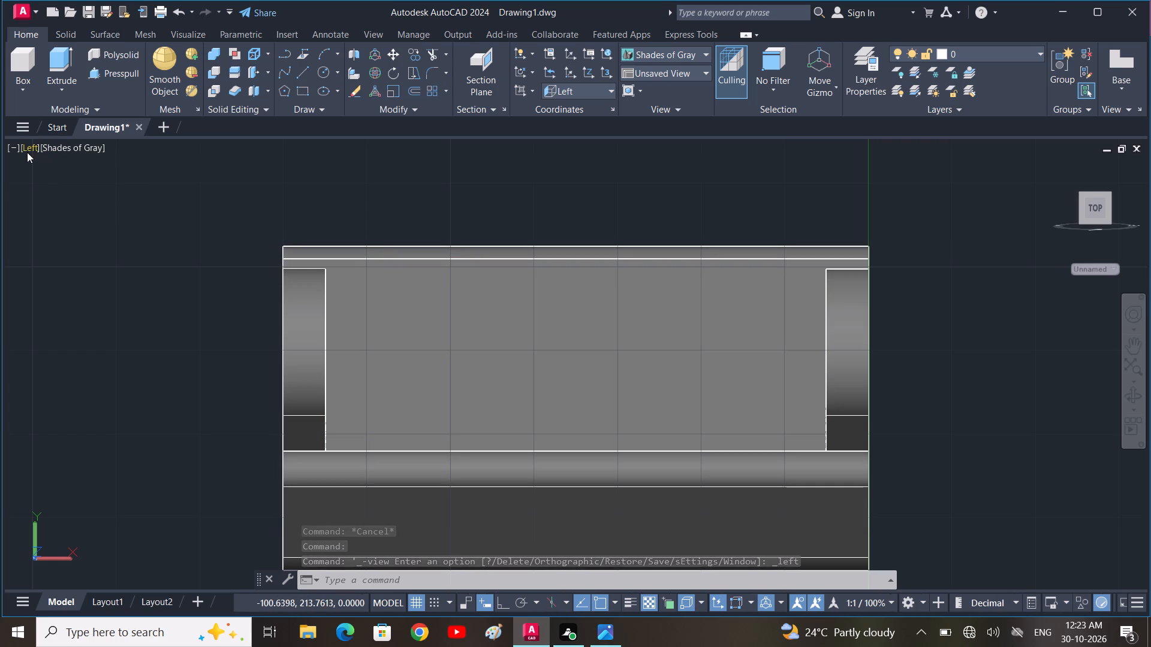
left_click(58, 182)
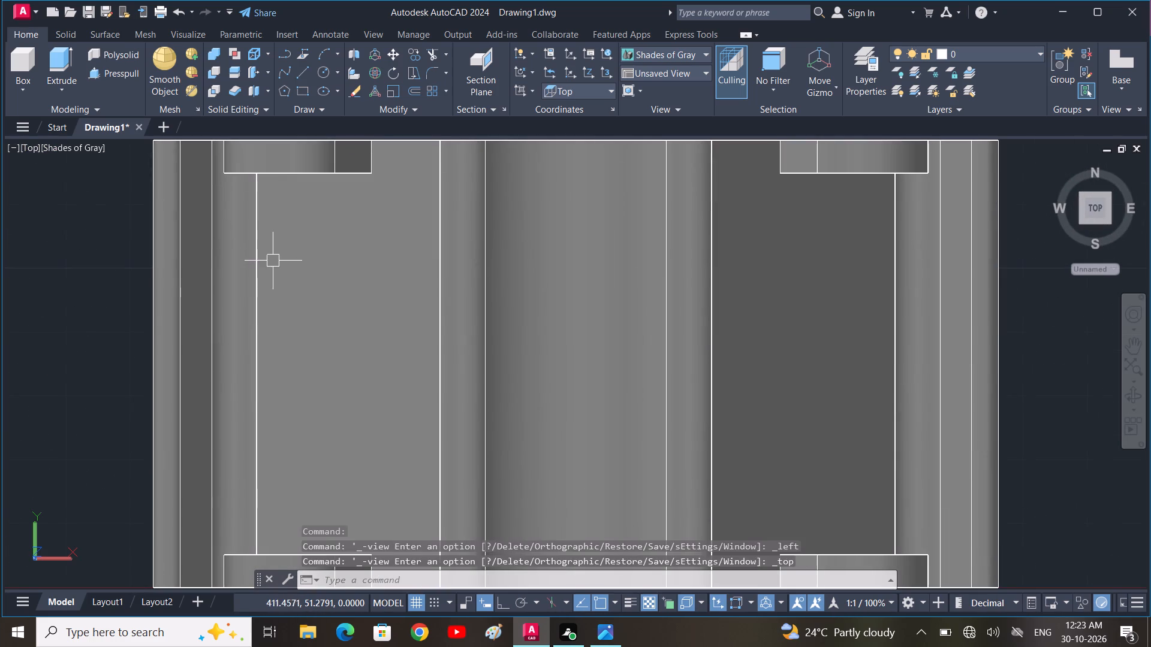
scroll(330, 248, "down", 1)
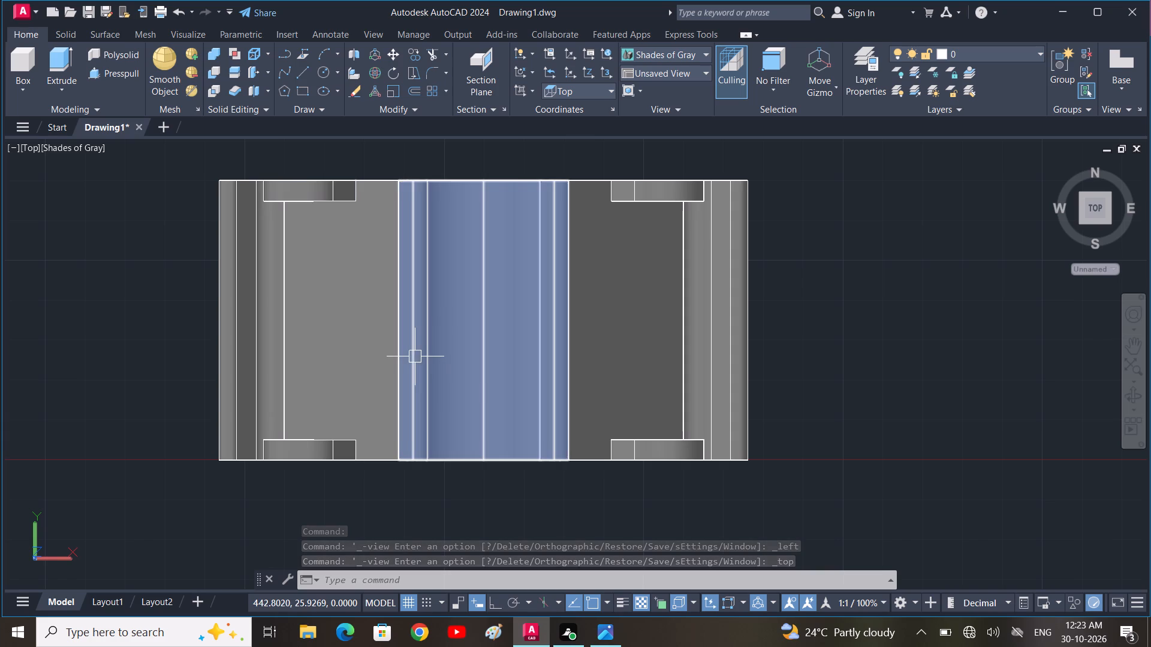
middle_click_drag(712, 367, 523, 359)
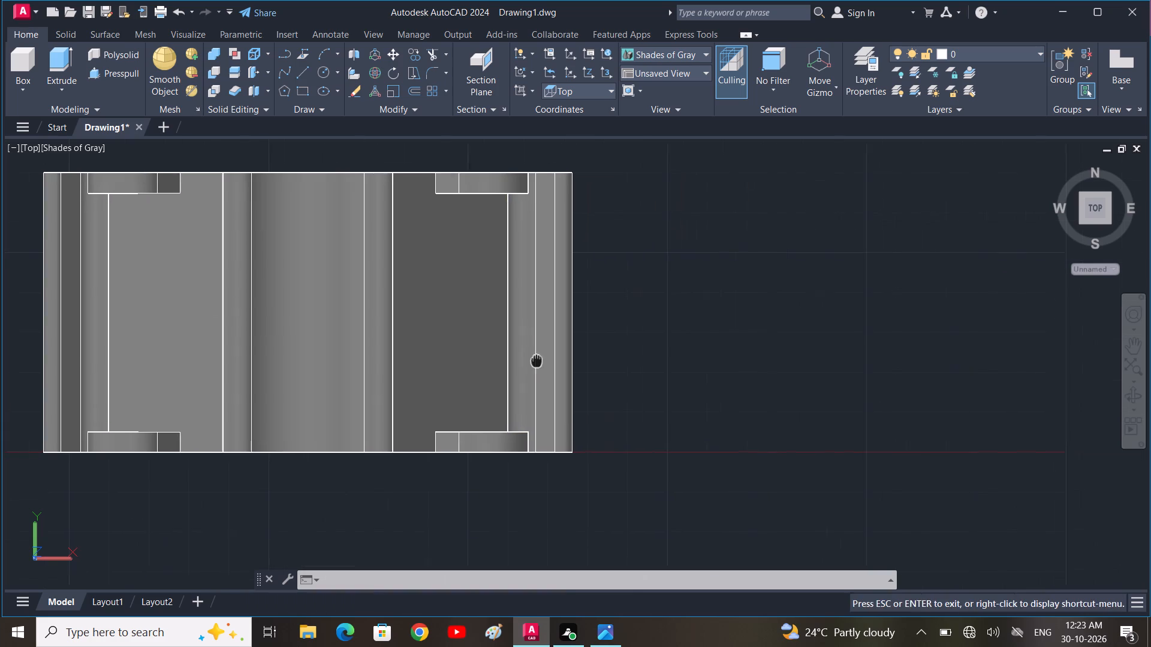
middle_click_drag(523, 359, 505, 359)
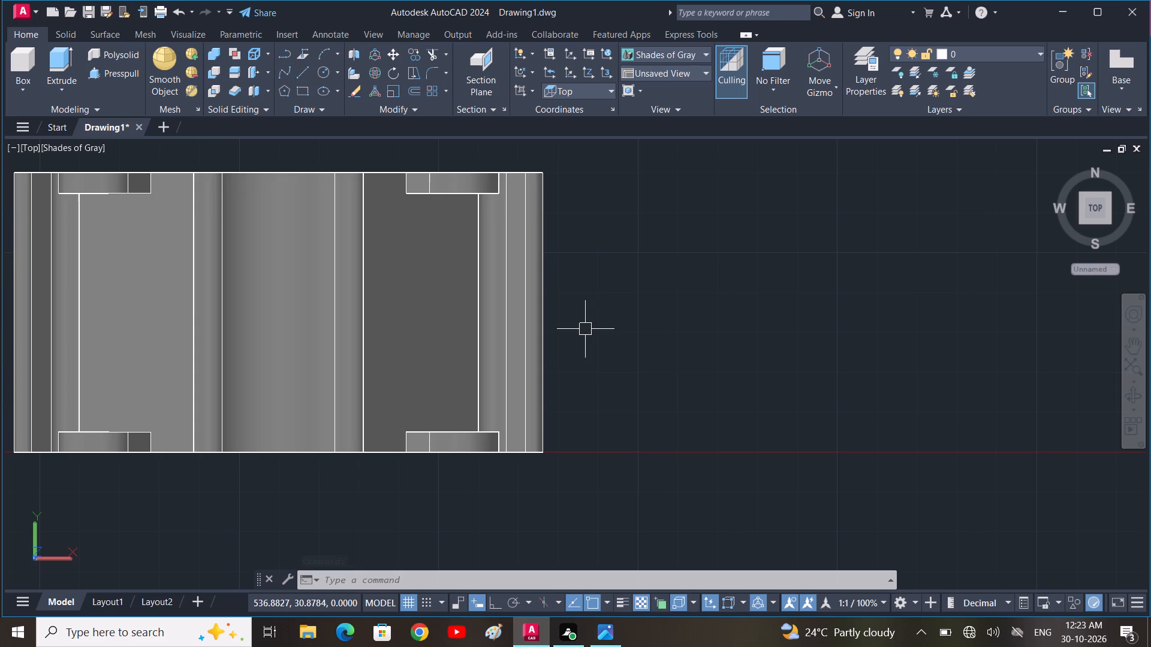
type("rec")
key("space")
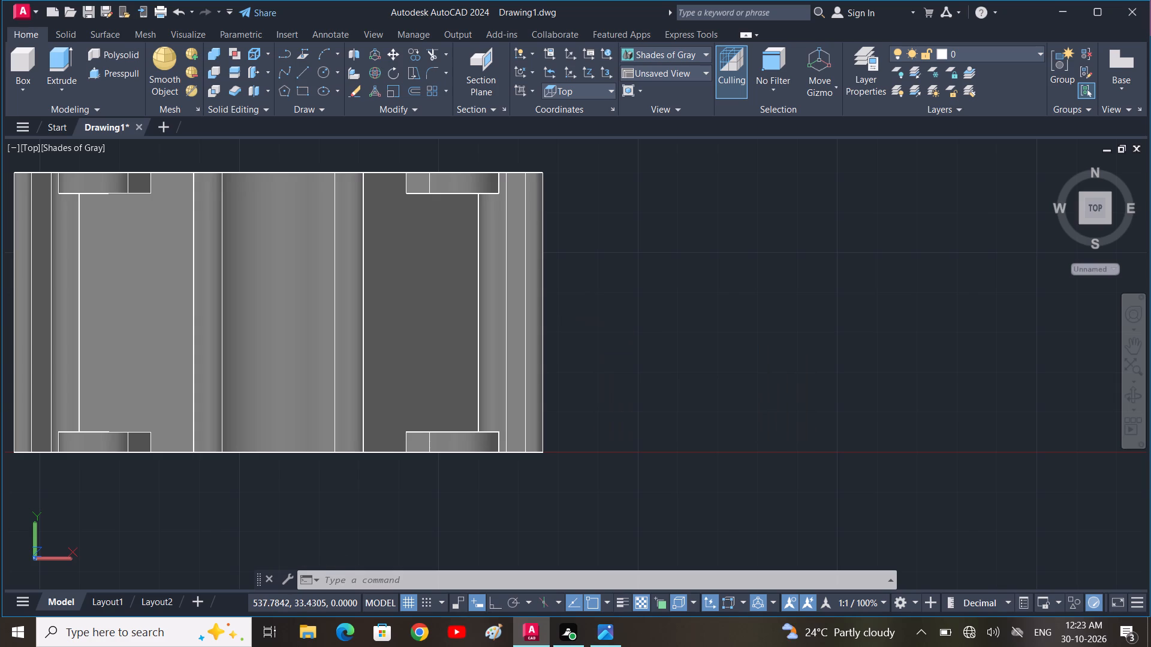
left_click(669, 261)
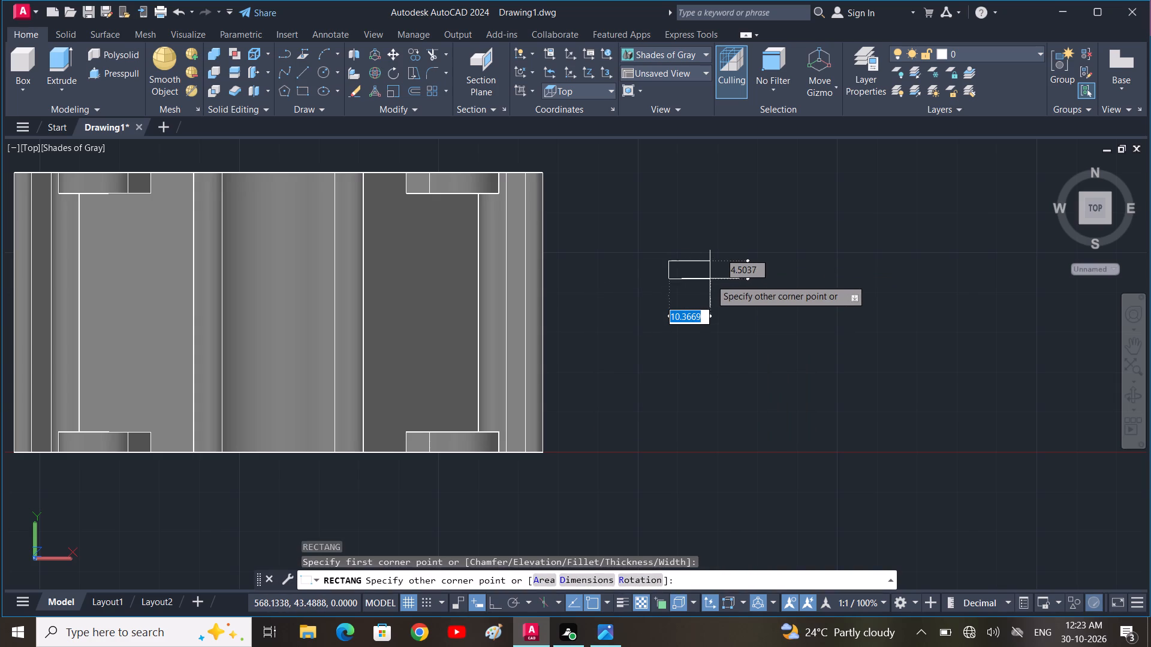
key("4")
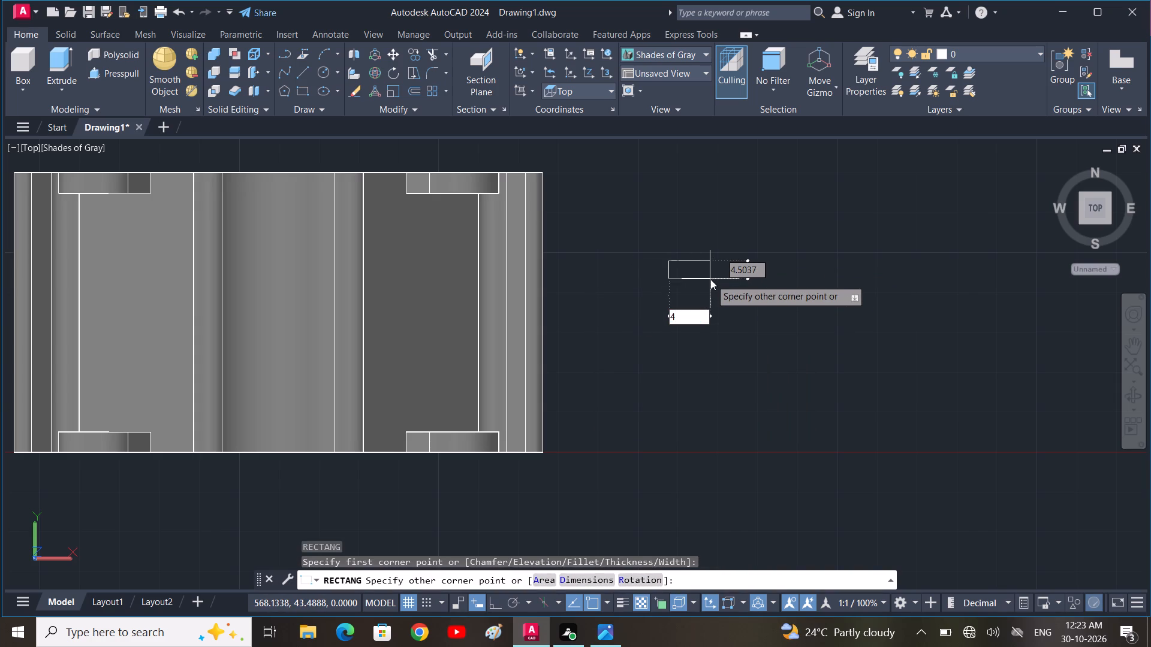
key("comma")
type("2")
key("space")
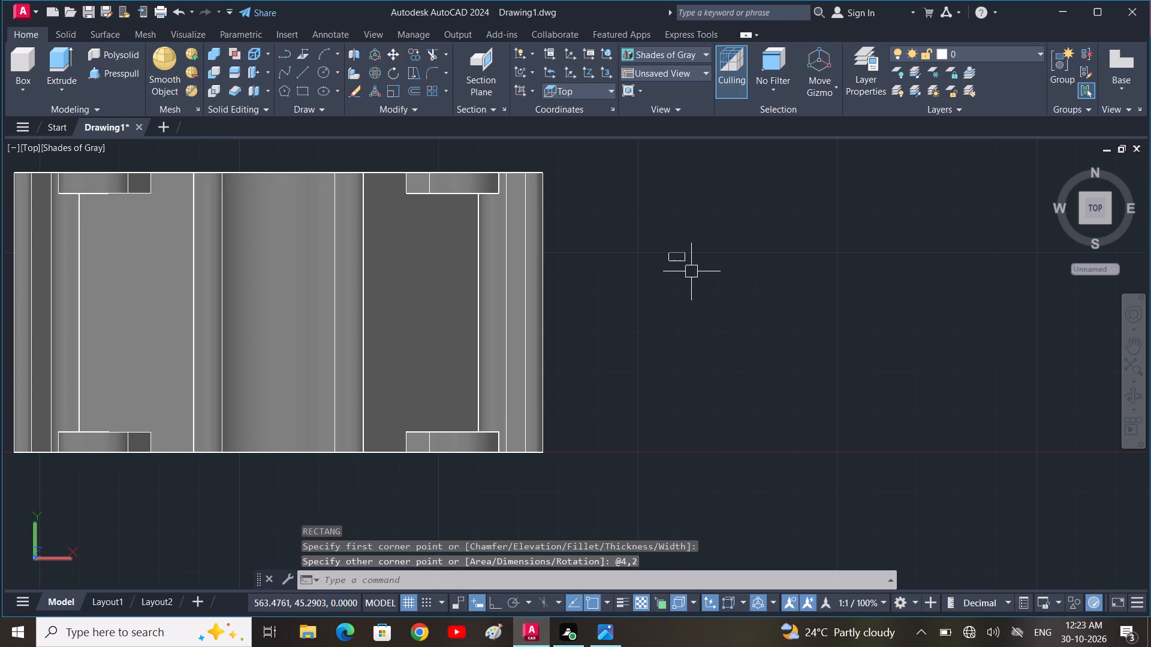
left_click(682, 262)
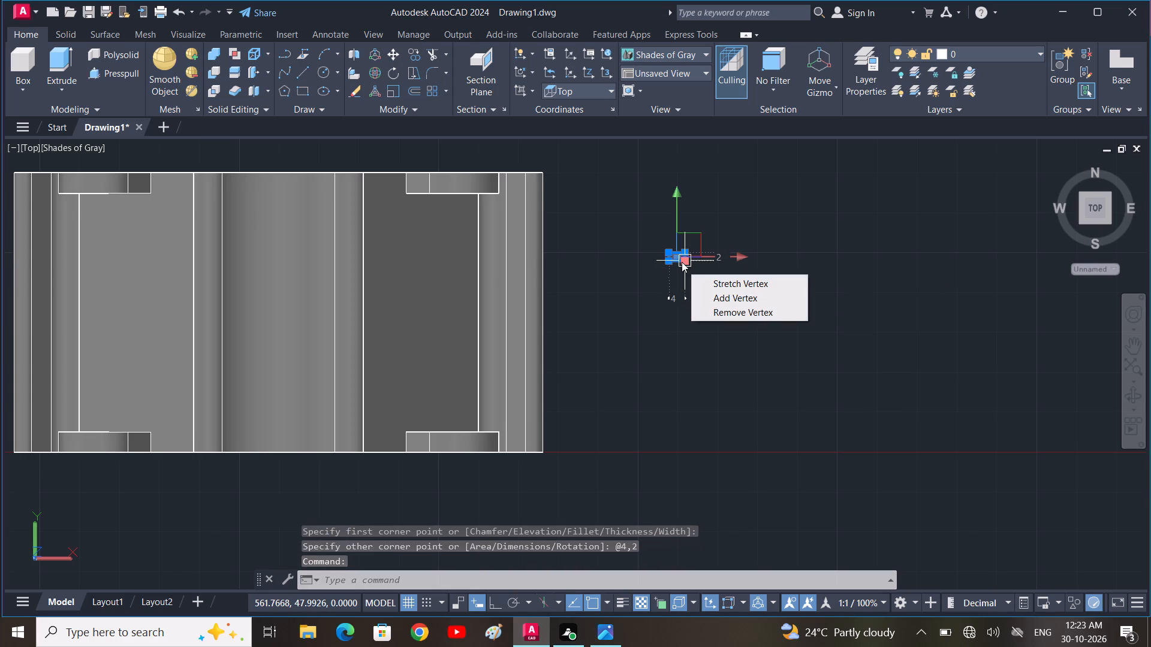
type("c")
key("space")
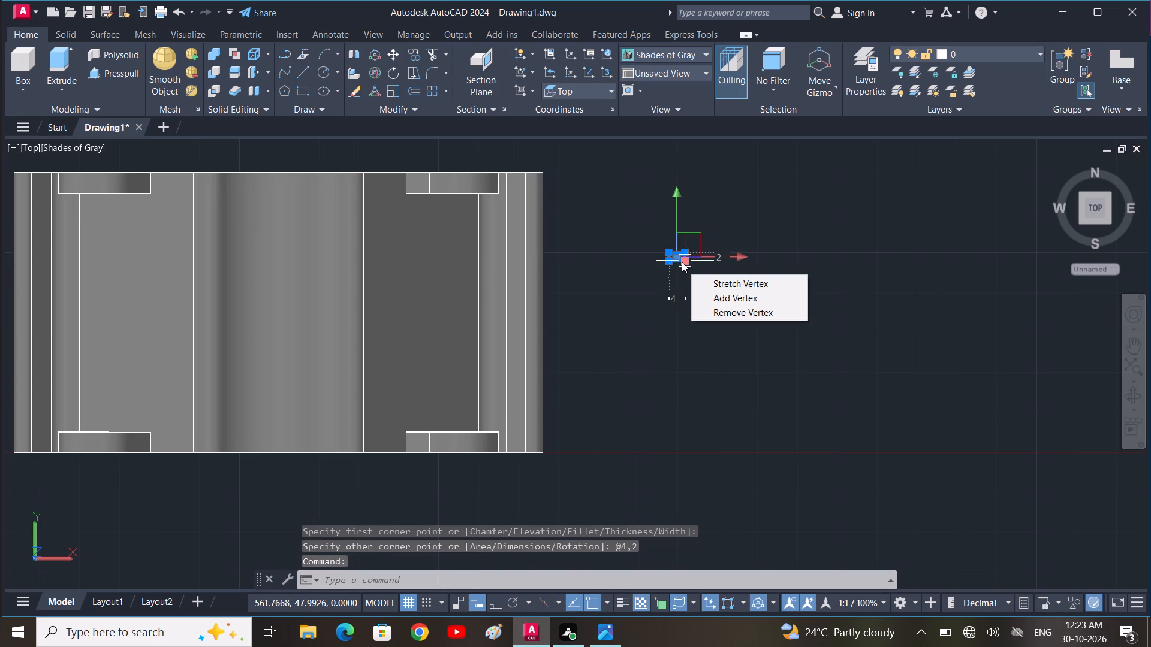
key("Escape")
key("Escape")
Copy the 4 by 2 rectangle from its lower east corner to three free spots: one to its east and two to its southeast.
left_click(682, 260)
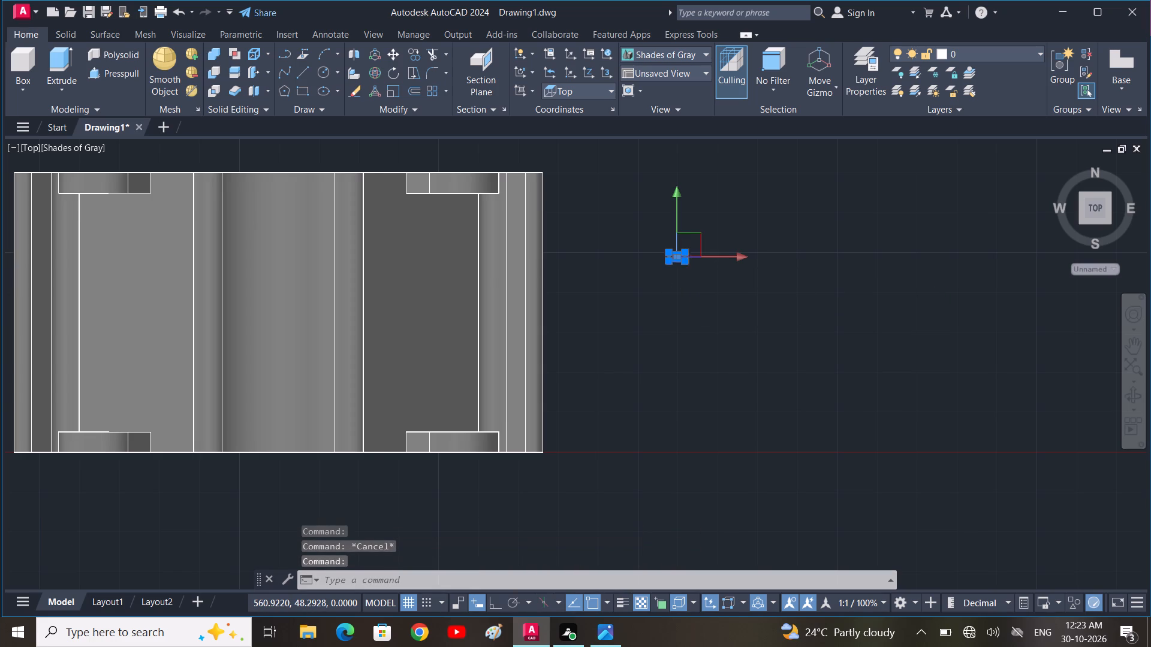
type("co")
key("space")
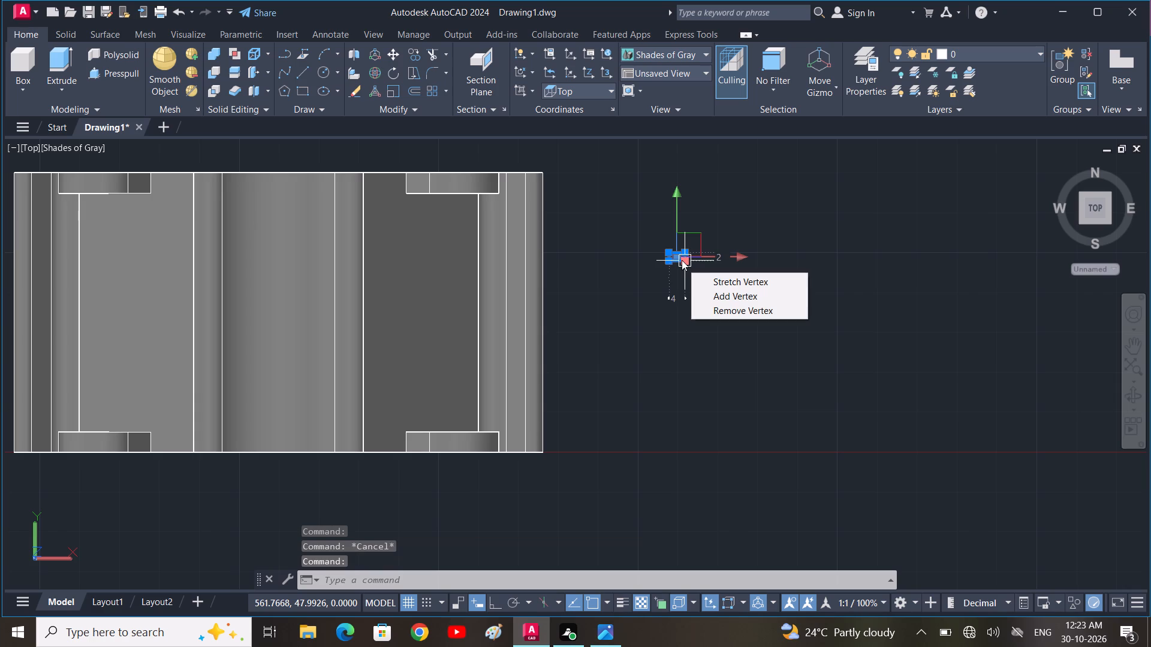
key("Escape")
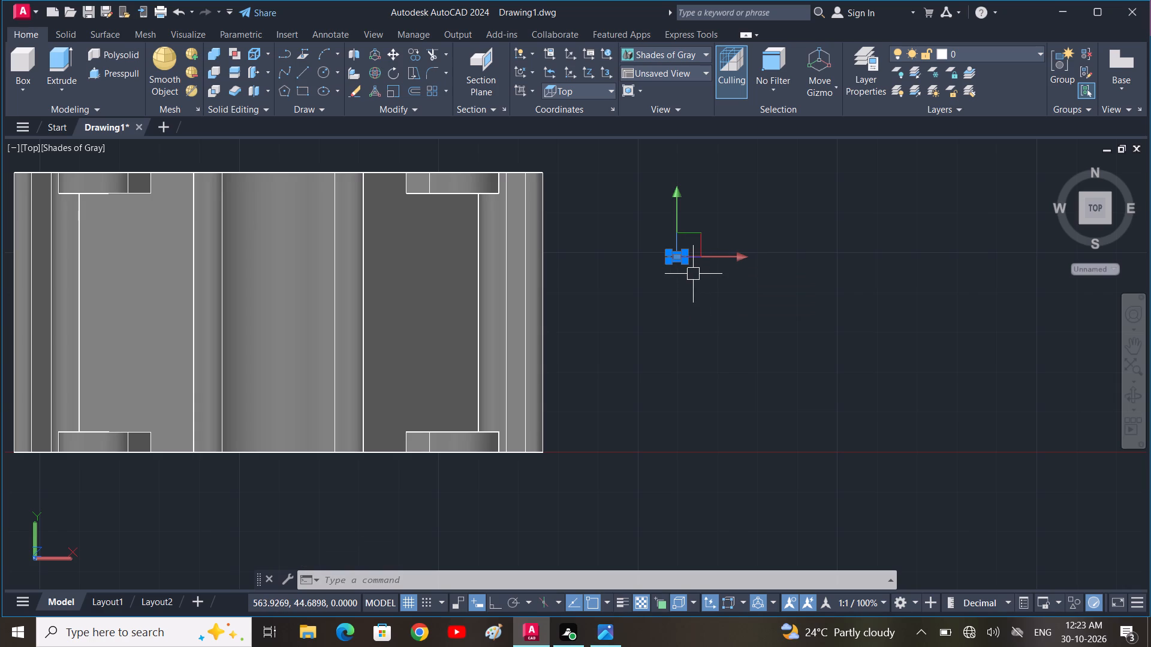
type("co")
key("space")
left_click(687, 262)
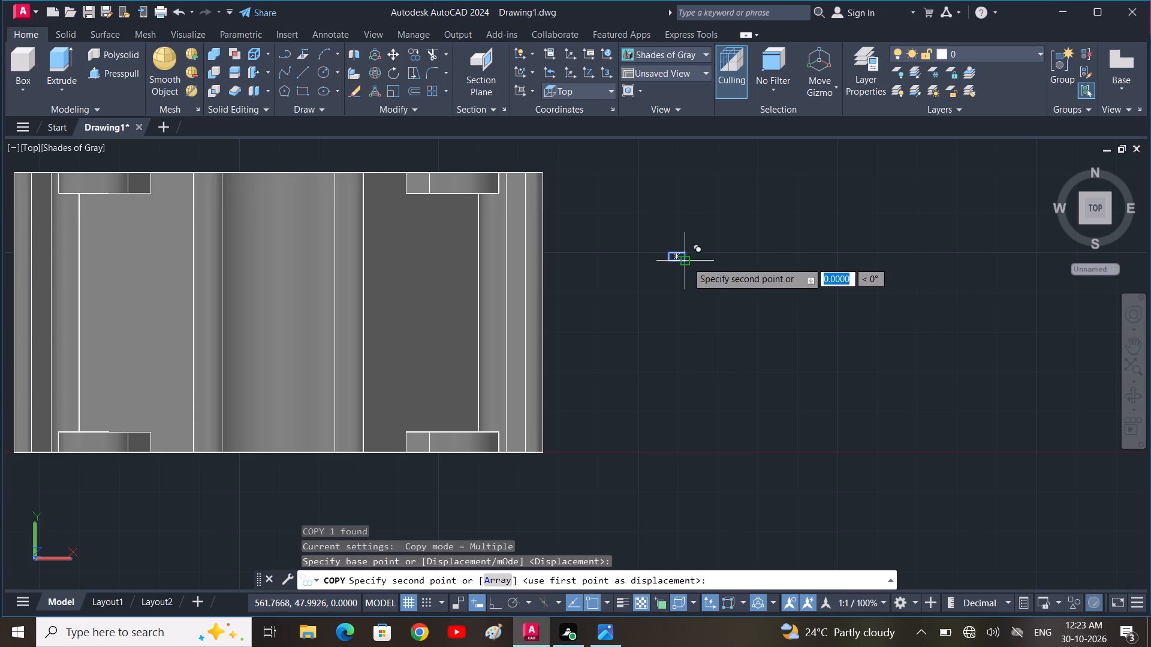
left_click(748, 262)
left_click(740, 292)
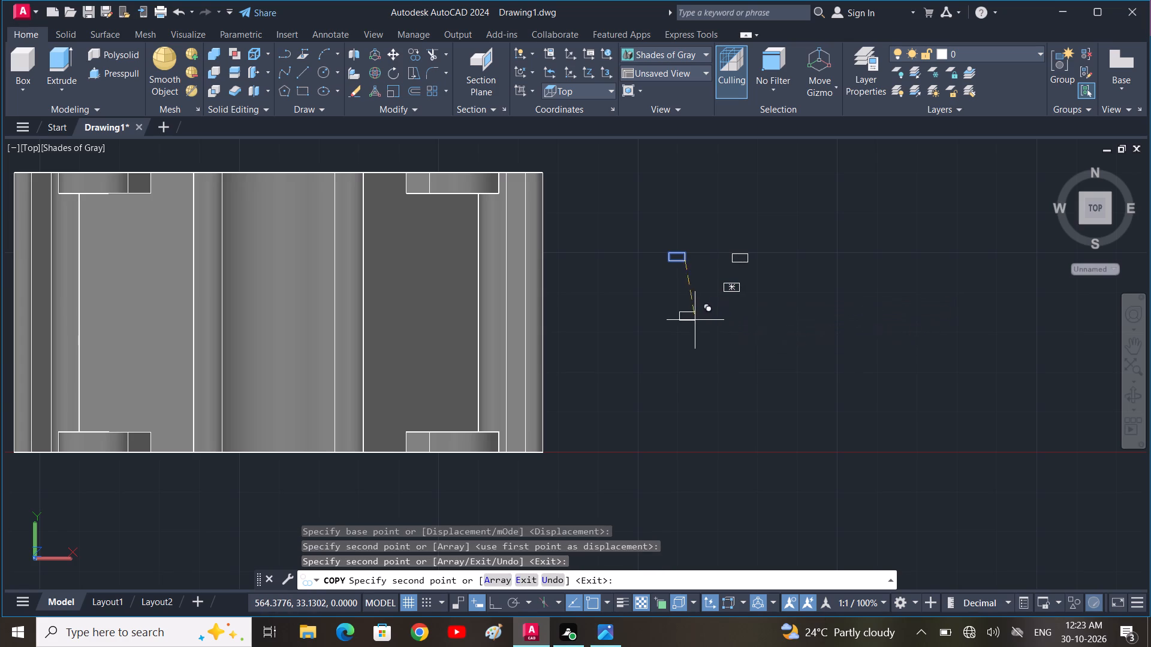
left_click(695, 321)
key("Escape")
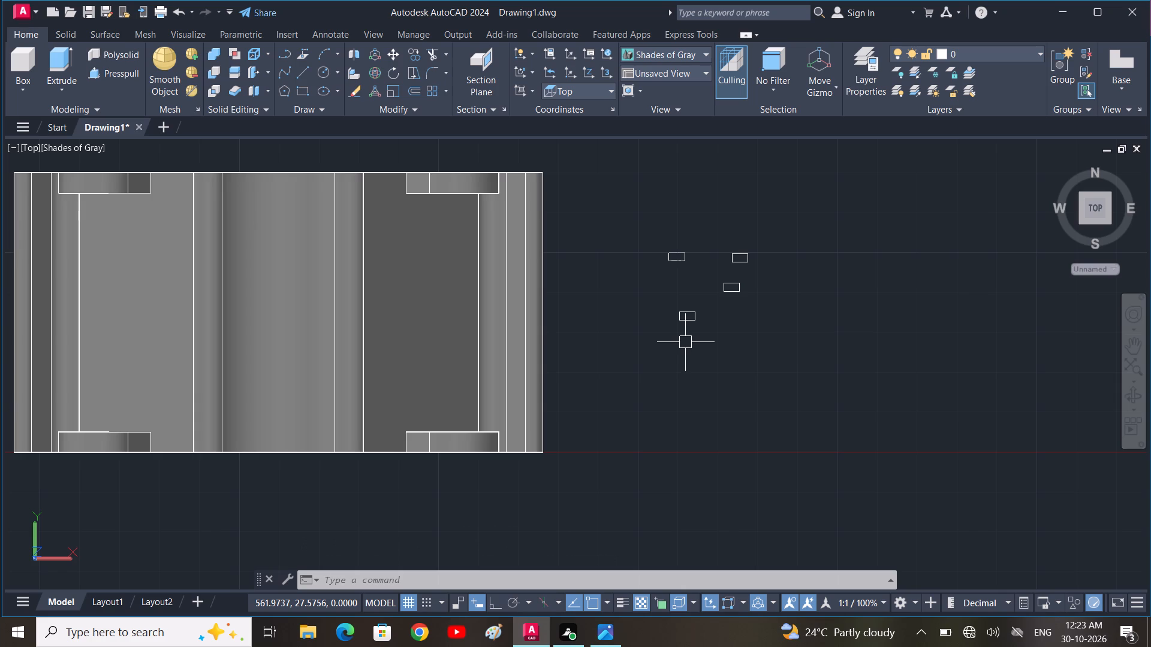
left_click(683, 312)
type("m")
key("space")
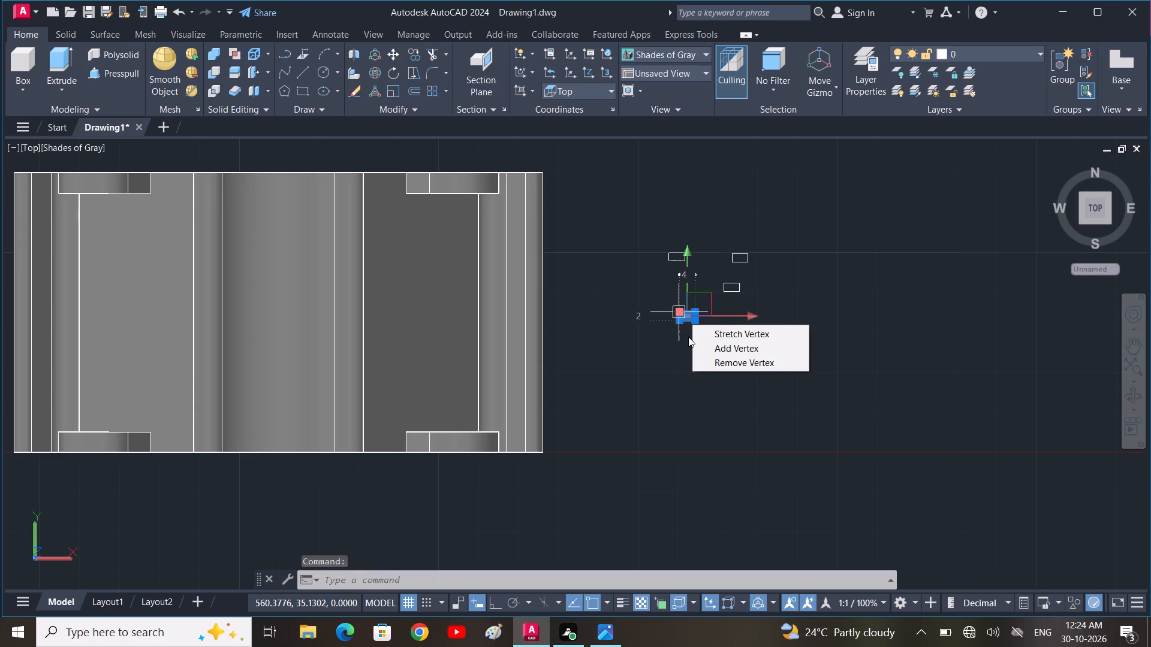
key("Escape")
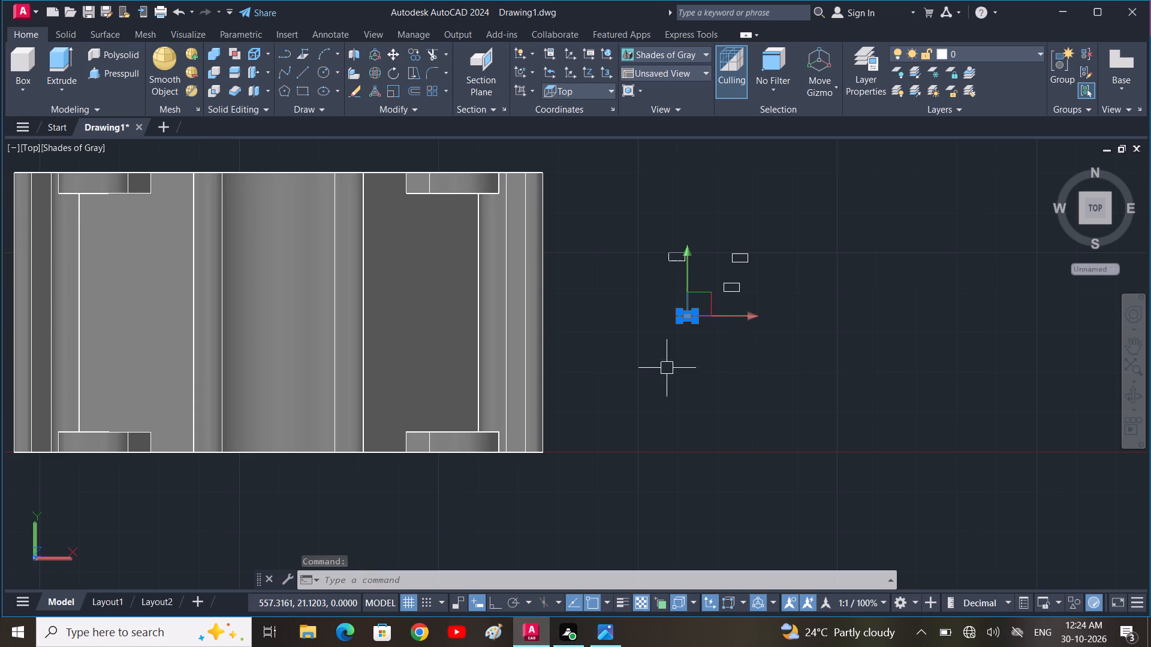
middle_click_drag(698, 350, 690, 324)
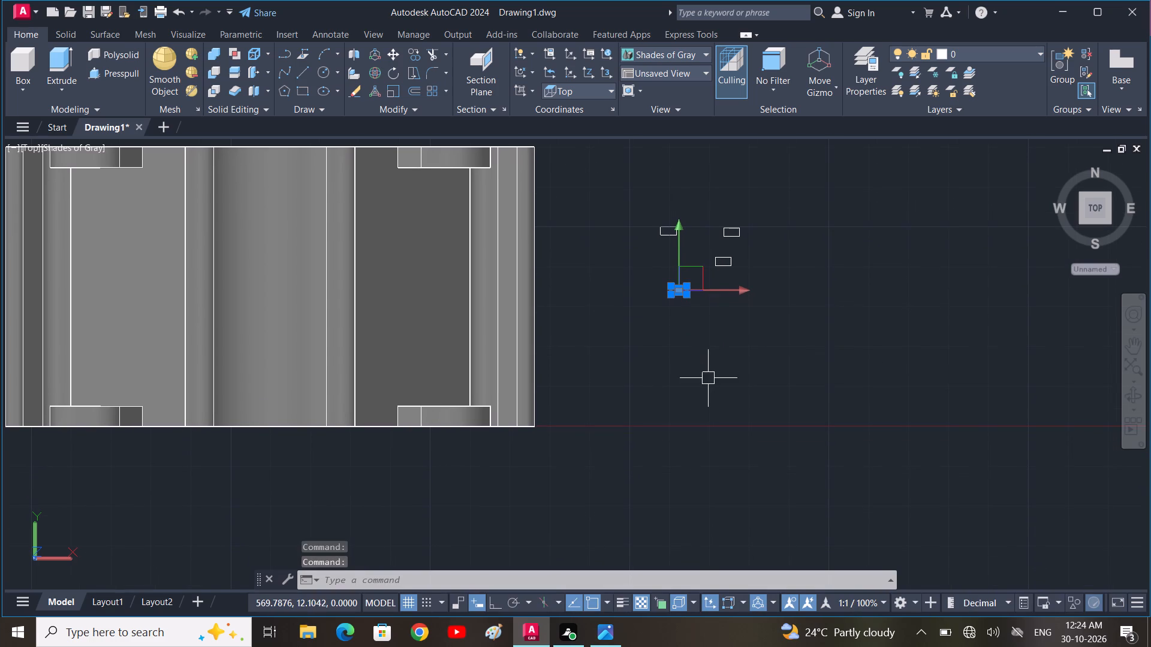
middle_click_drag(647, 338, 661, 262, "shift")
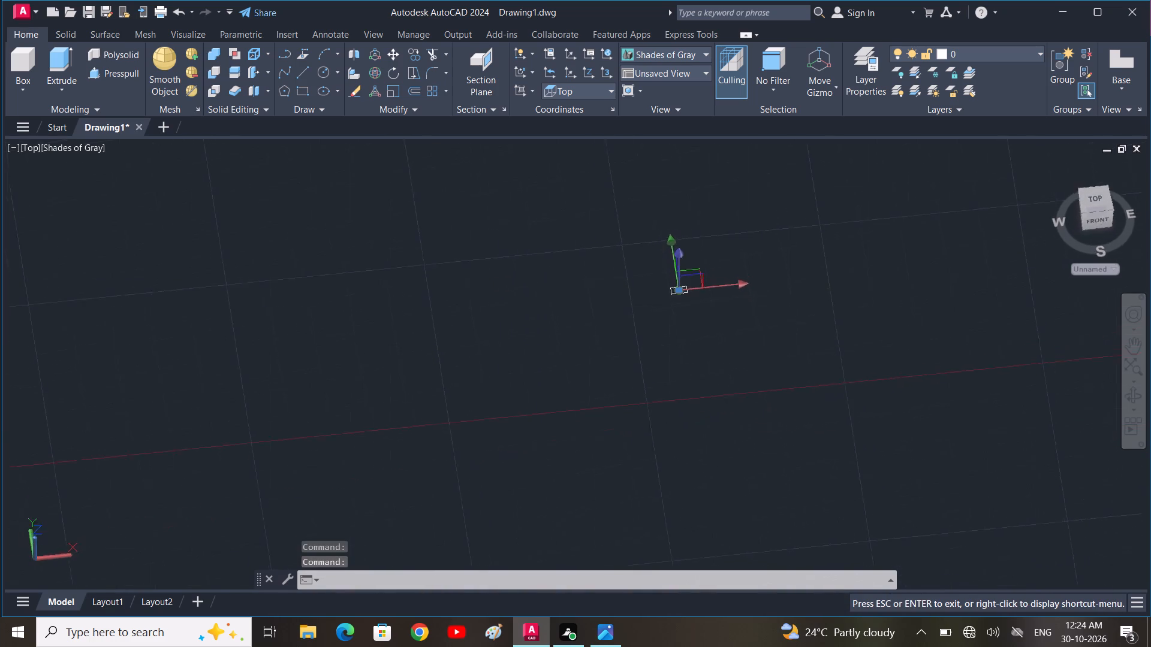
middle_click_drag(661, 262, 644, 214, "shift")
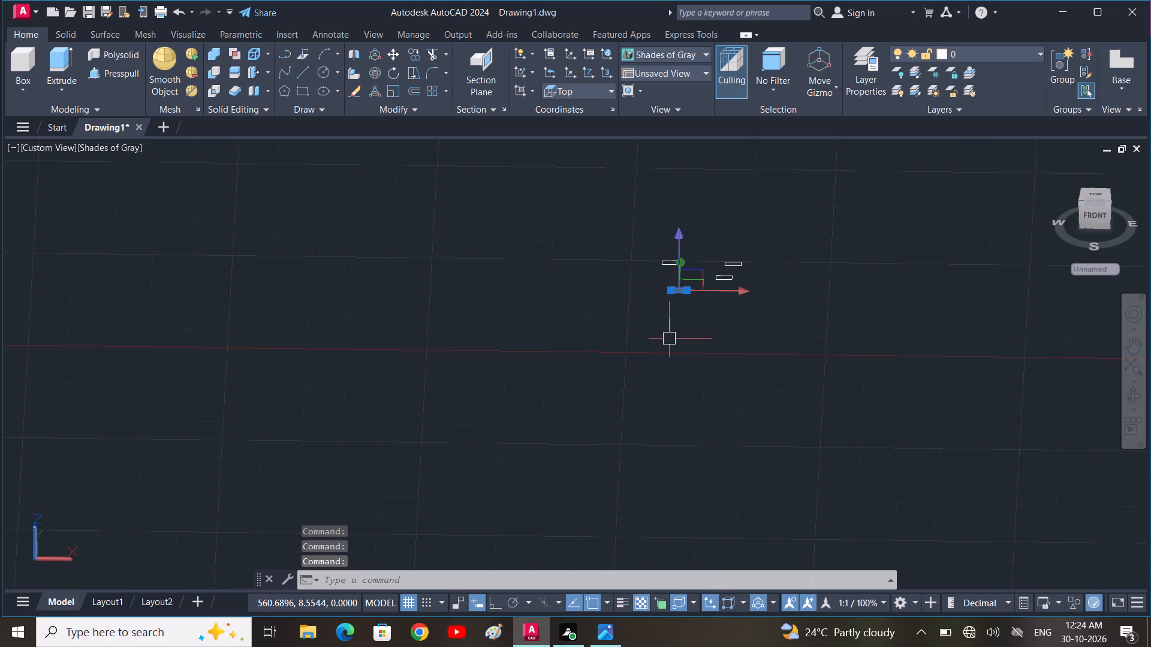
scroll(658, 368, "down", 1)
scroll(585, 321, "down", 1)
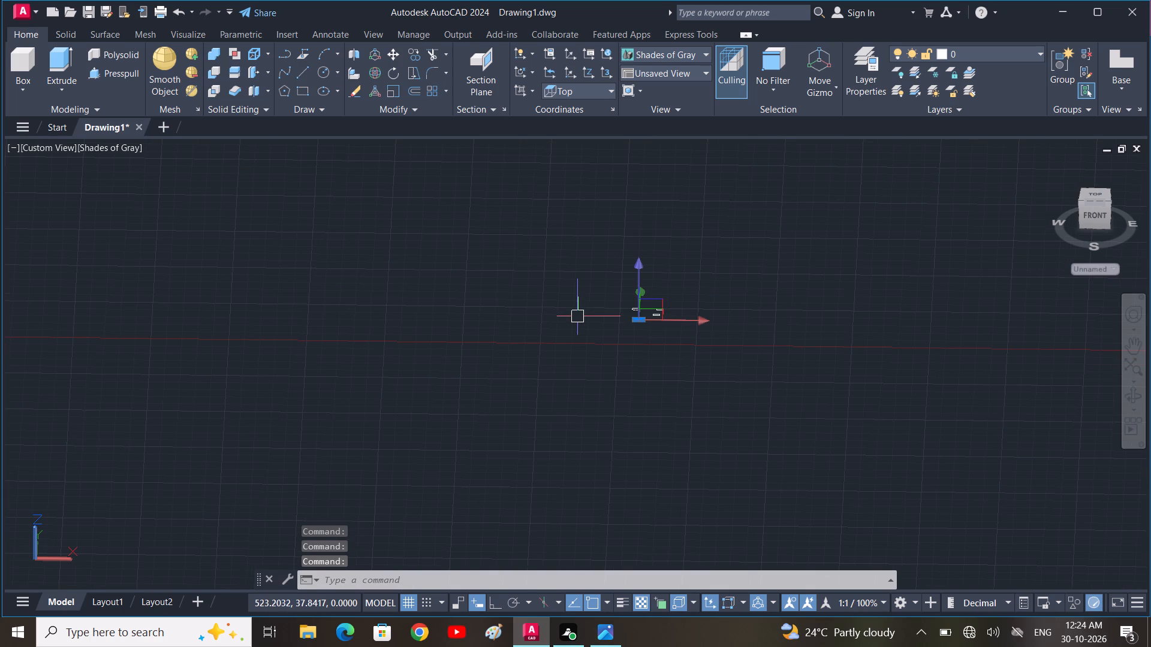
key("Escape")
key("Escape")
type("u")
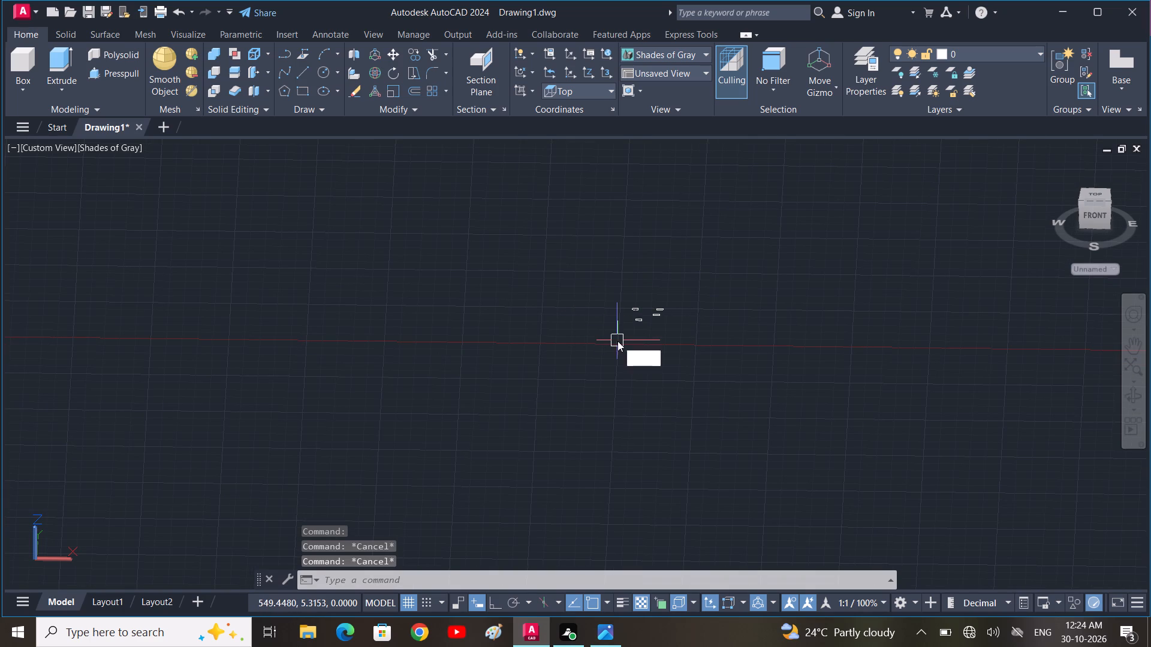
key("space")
Presspull each of the four 4 by 2 rectangles to a height of 5, making four small blocks.
middle_click_drag(678, 356, 676, 316, "shift")
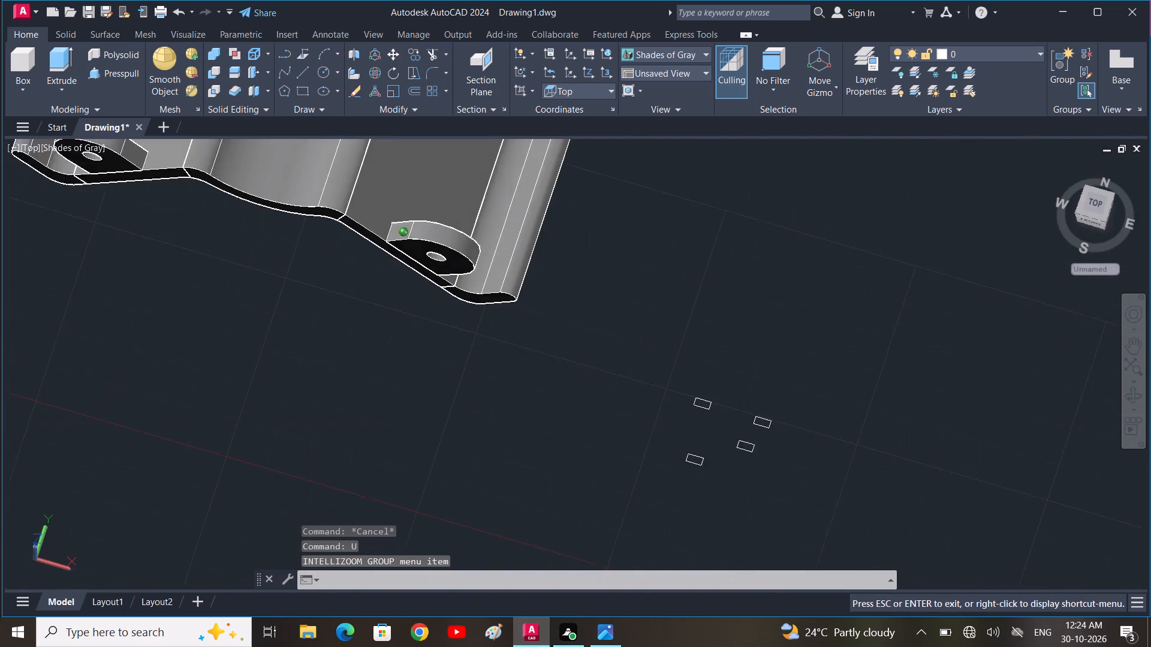
middle_click_drag(676, 316, 676, 284, "shift")
scroll(676, 295, "down", 2)
scroll(681, 376, "up", 1)
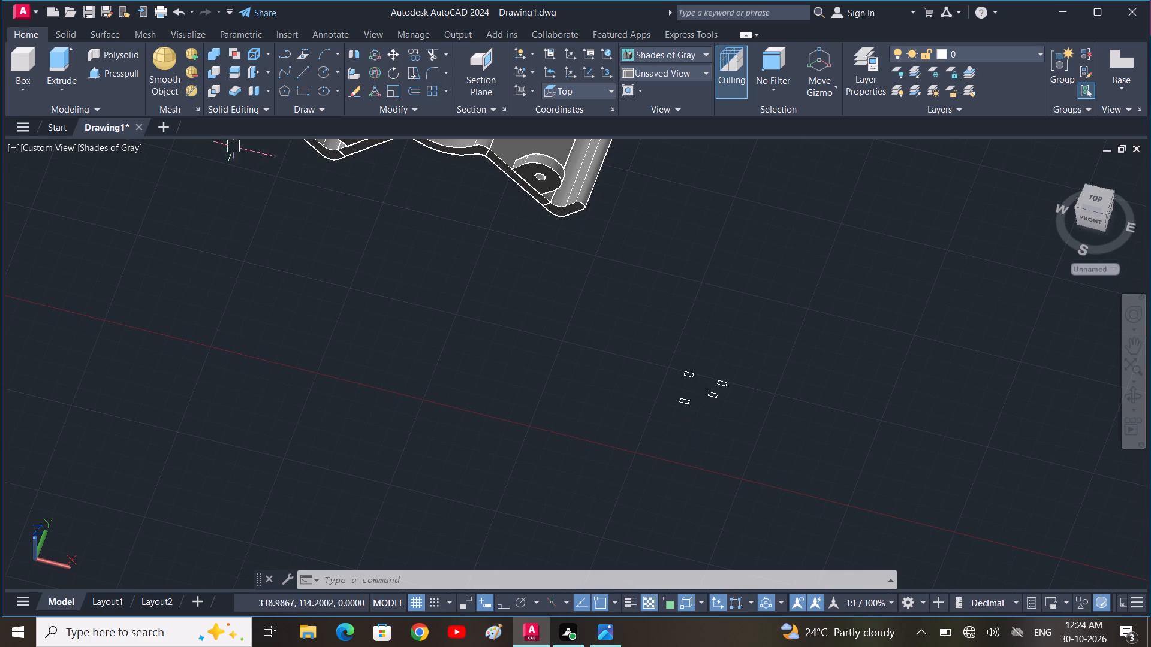
left_click(115, 68)
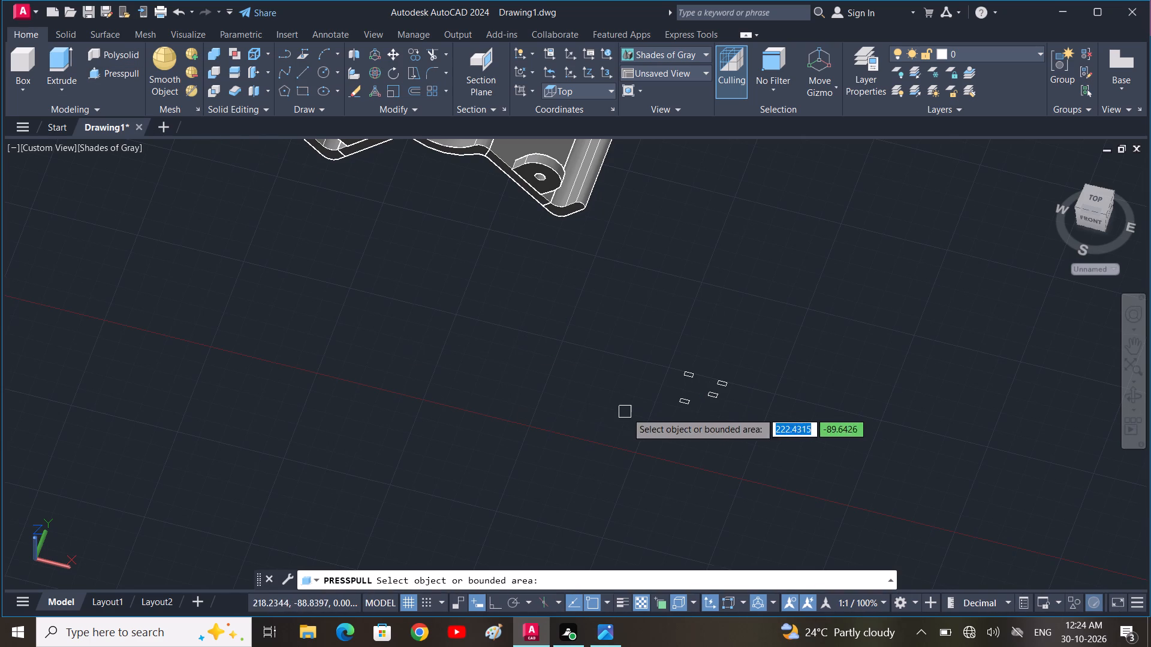
scroll(635, 406, "up", 3)
scroll(764, 423, "up", 1)
middle_click_drag(754, 415, 542, 415)
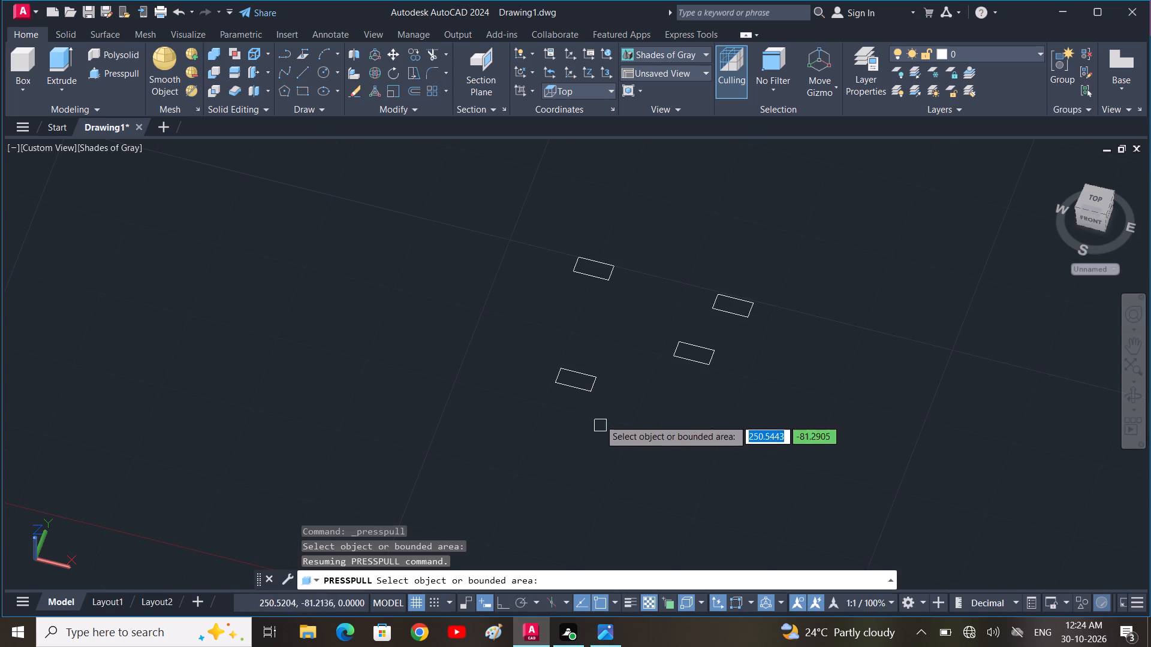
left_click(589, 390)
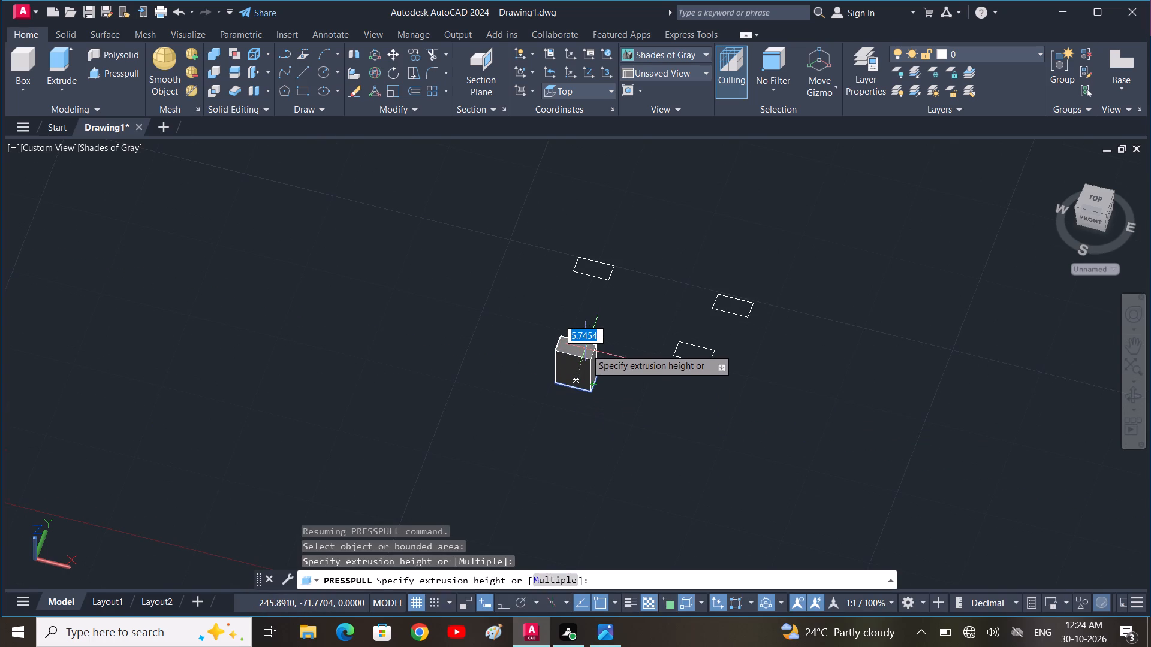
type("5")
key("space")
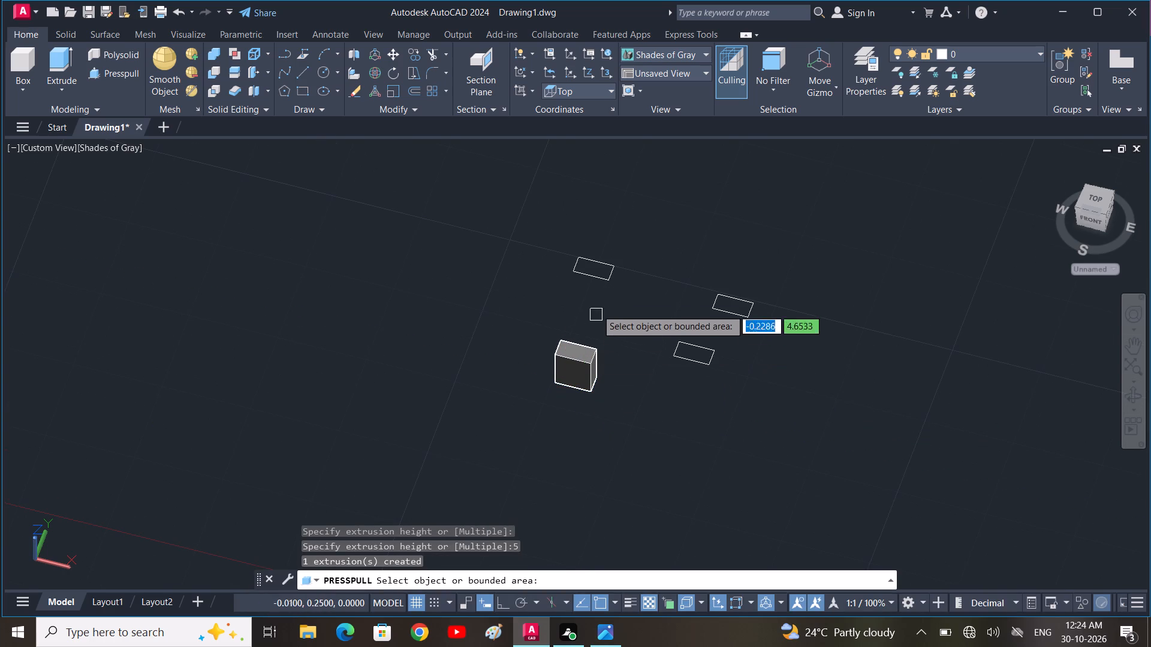
left_click(596, 272)
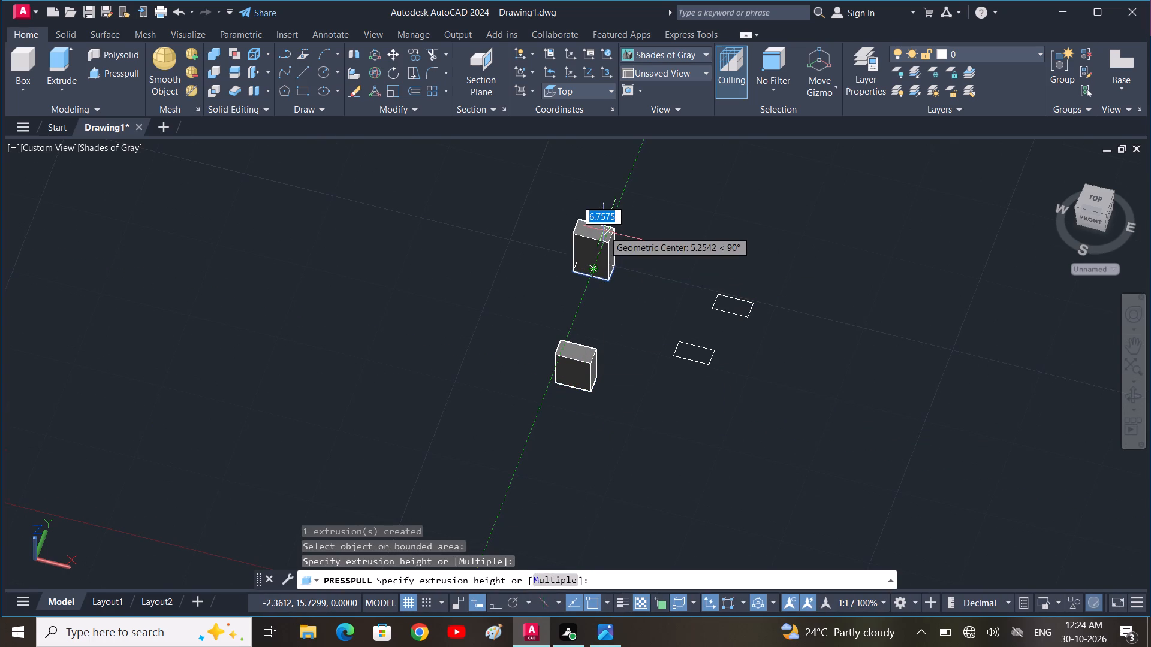
type("5")
key("space")
left_click(689, 341)
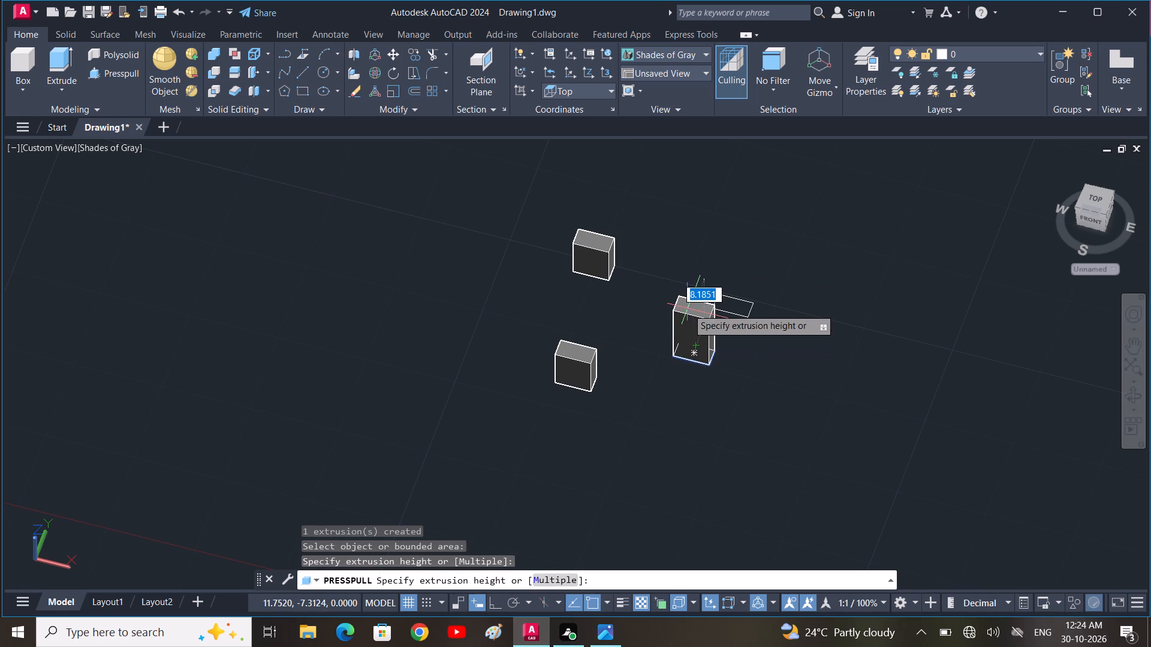
type("5")
key("space")
left_click(740, 306)
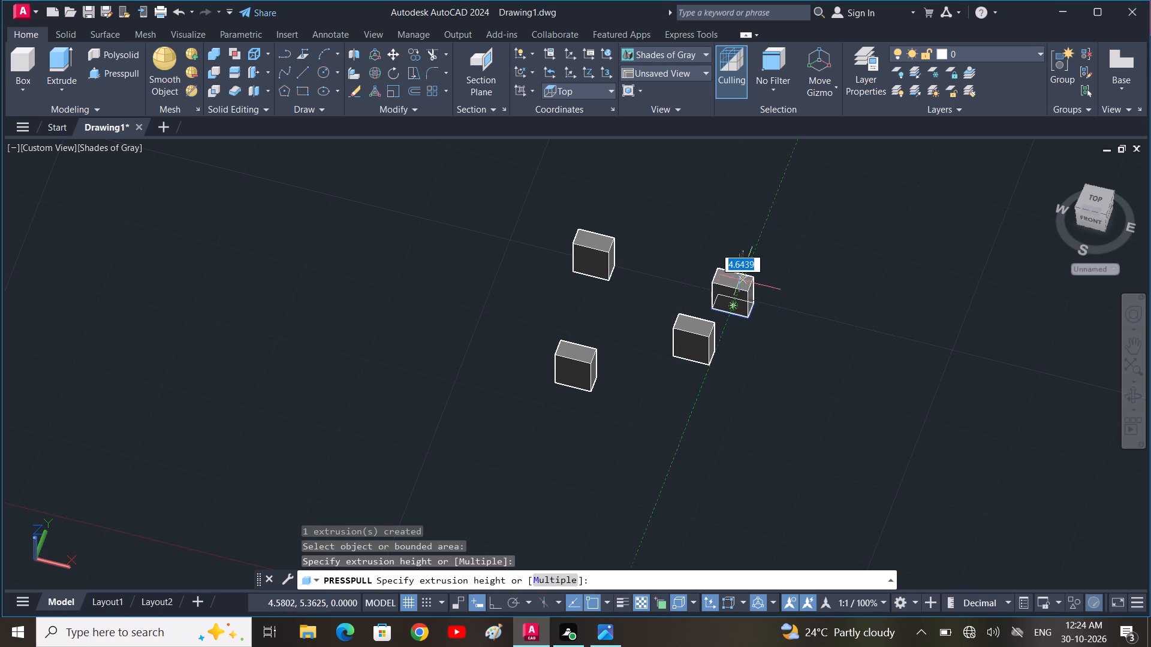
type("5")
key("space")
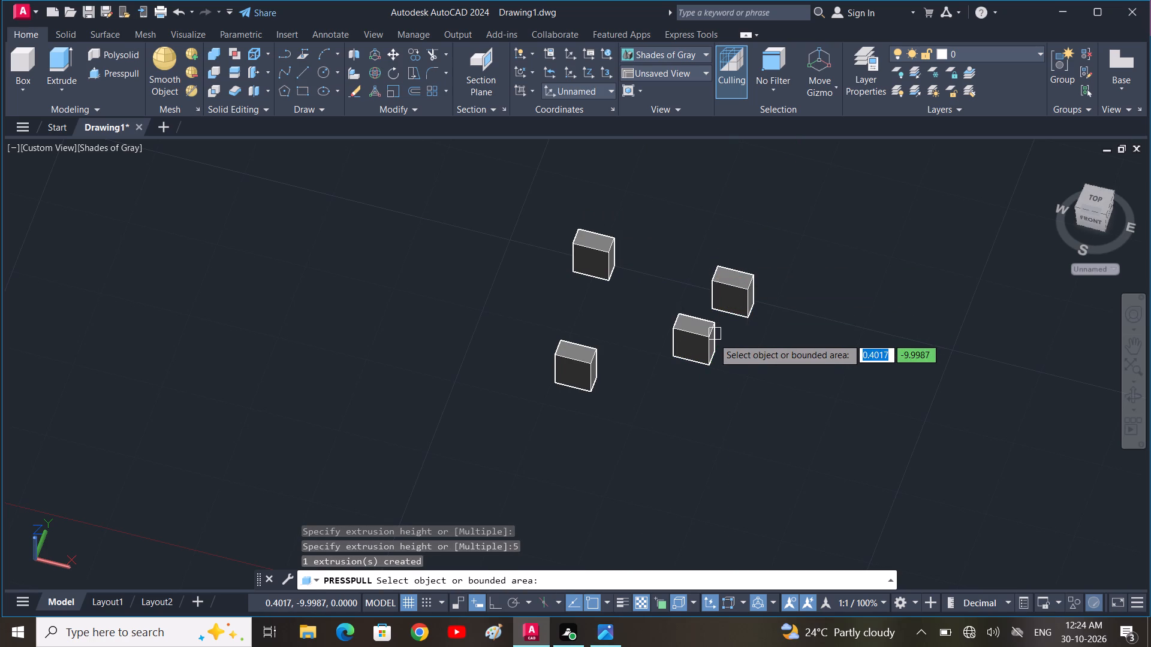
key("Escape")
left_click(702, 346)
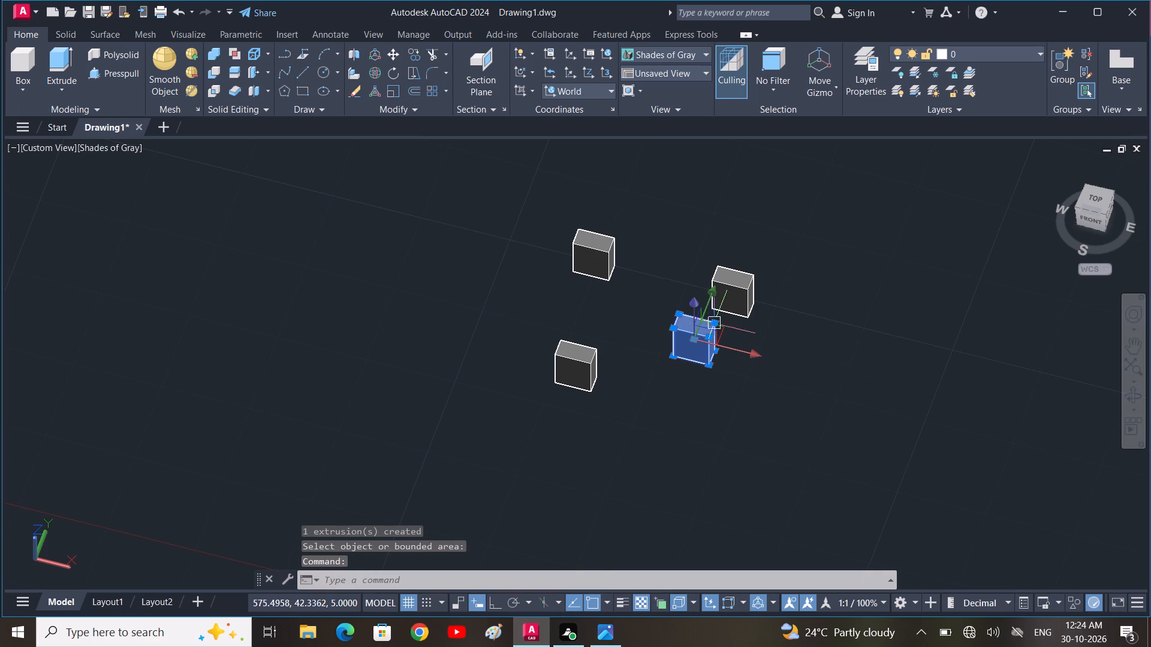
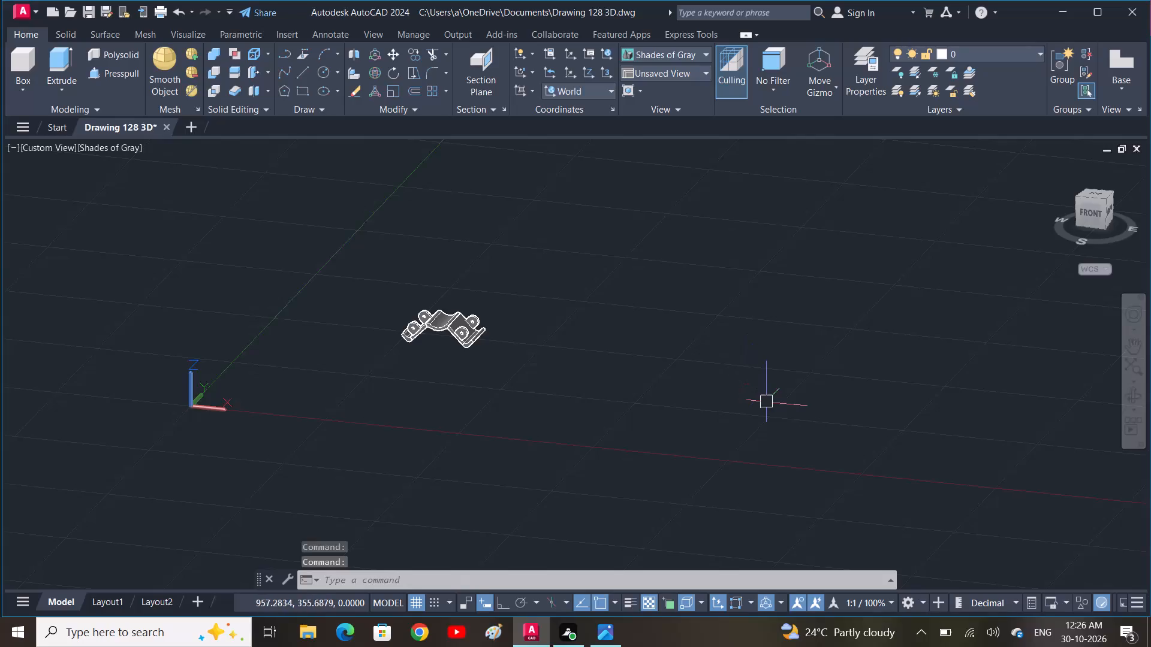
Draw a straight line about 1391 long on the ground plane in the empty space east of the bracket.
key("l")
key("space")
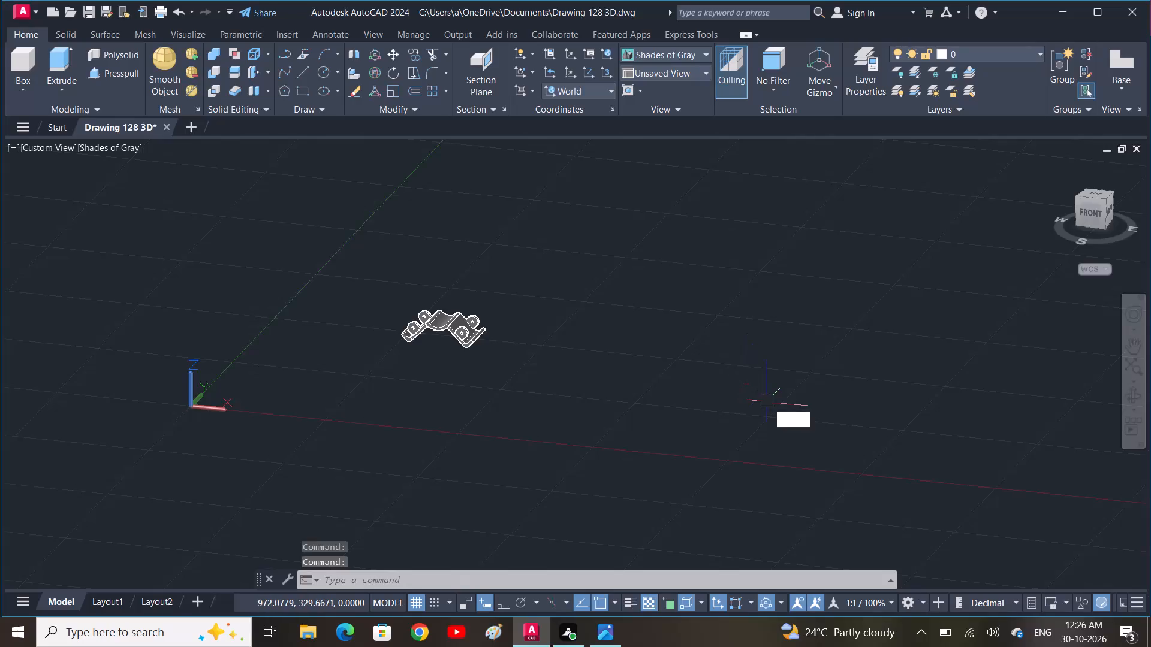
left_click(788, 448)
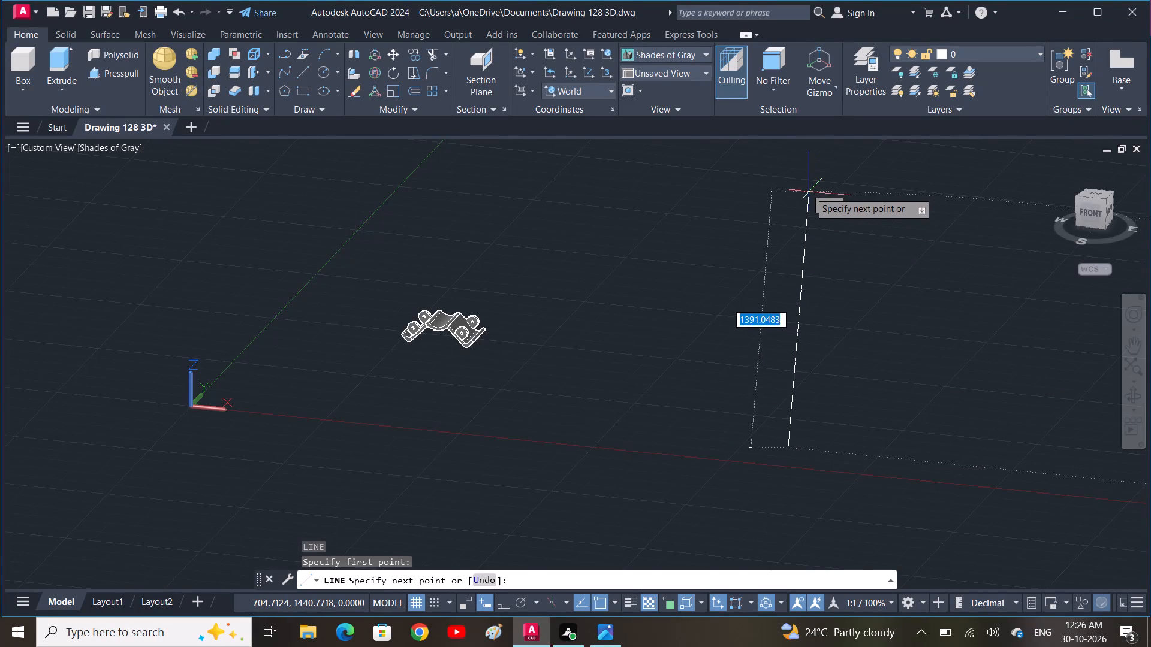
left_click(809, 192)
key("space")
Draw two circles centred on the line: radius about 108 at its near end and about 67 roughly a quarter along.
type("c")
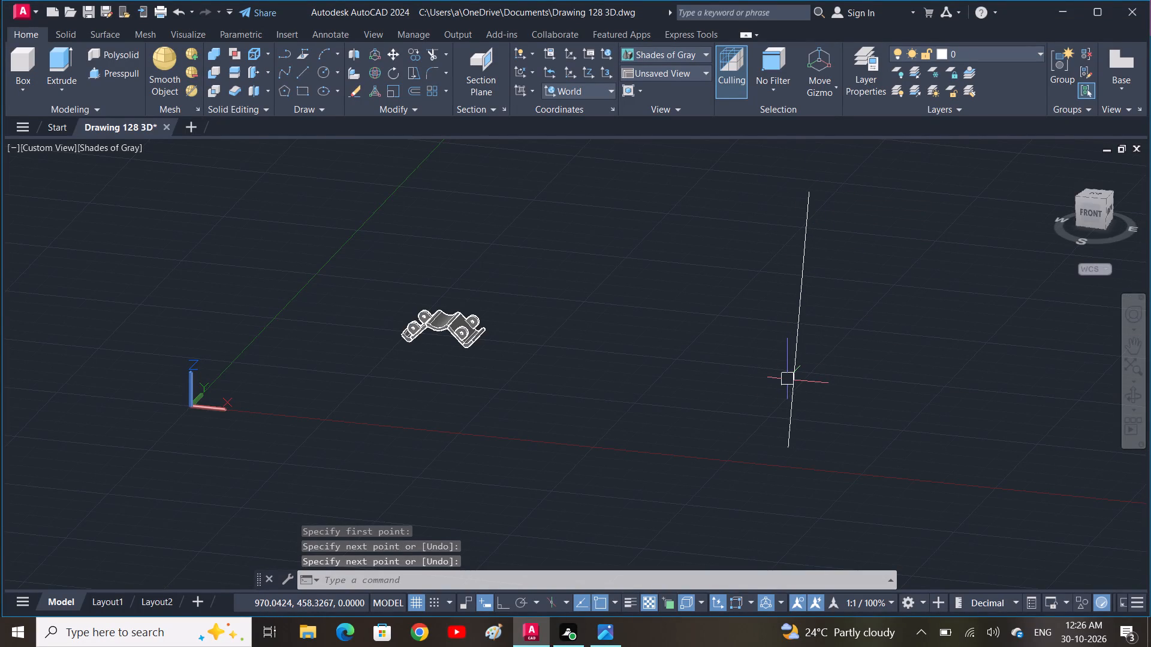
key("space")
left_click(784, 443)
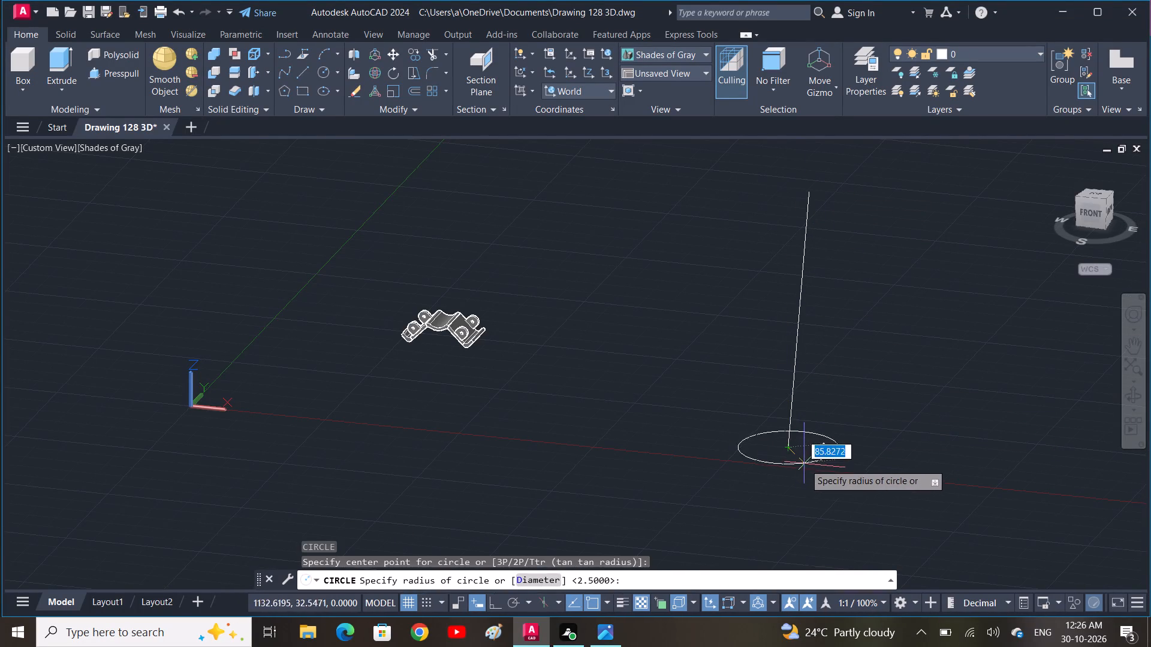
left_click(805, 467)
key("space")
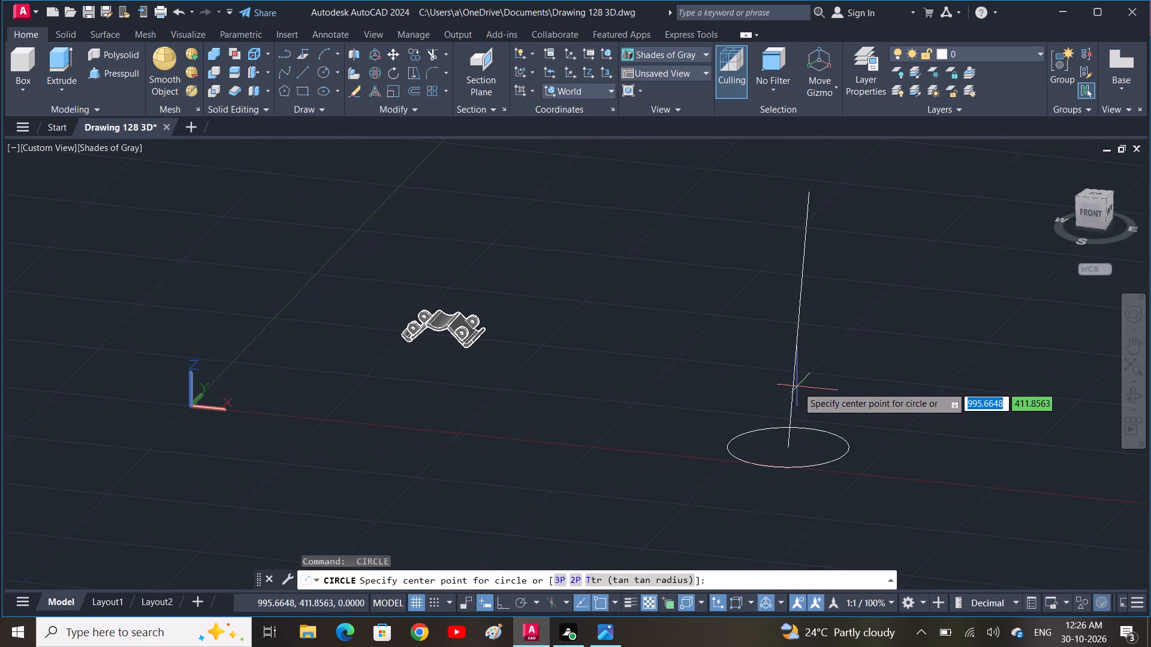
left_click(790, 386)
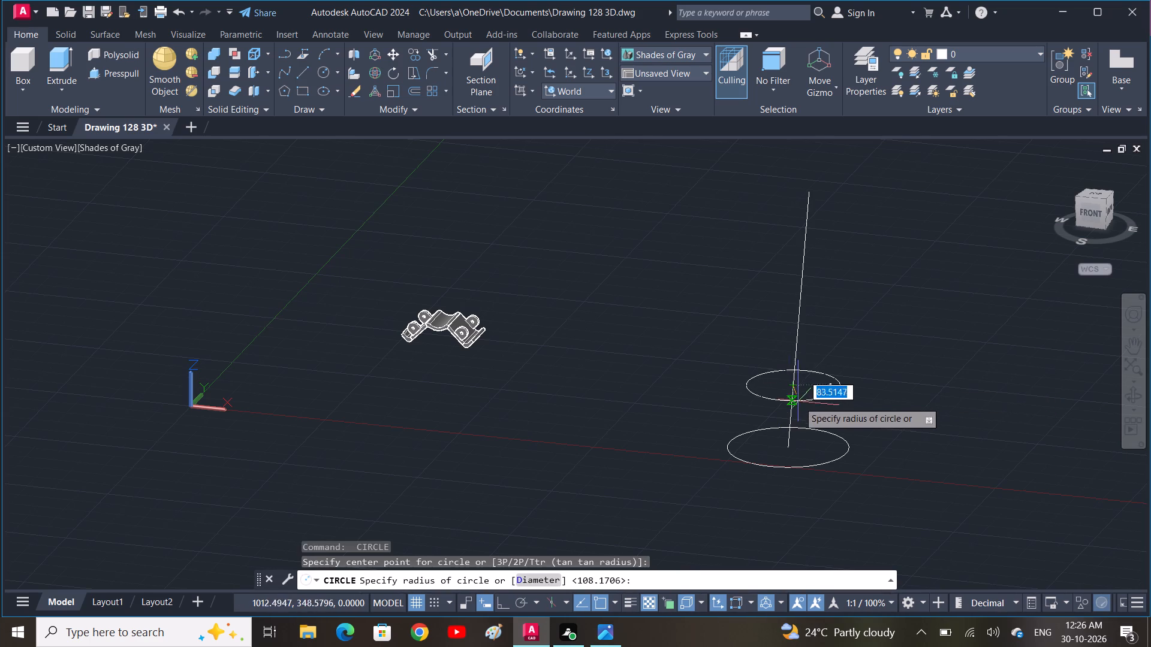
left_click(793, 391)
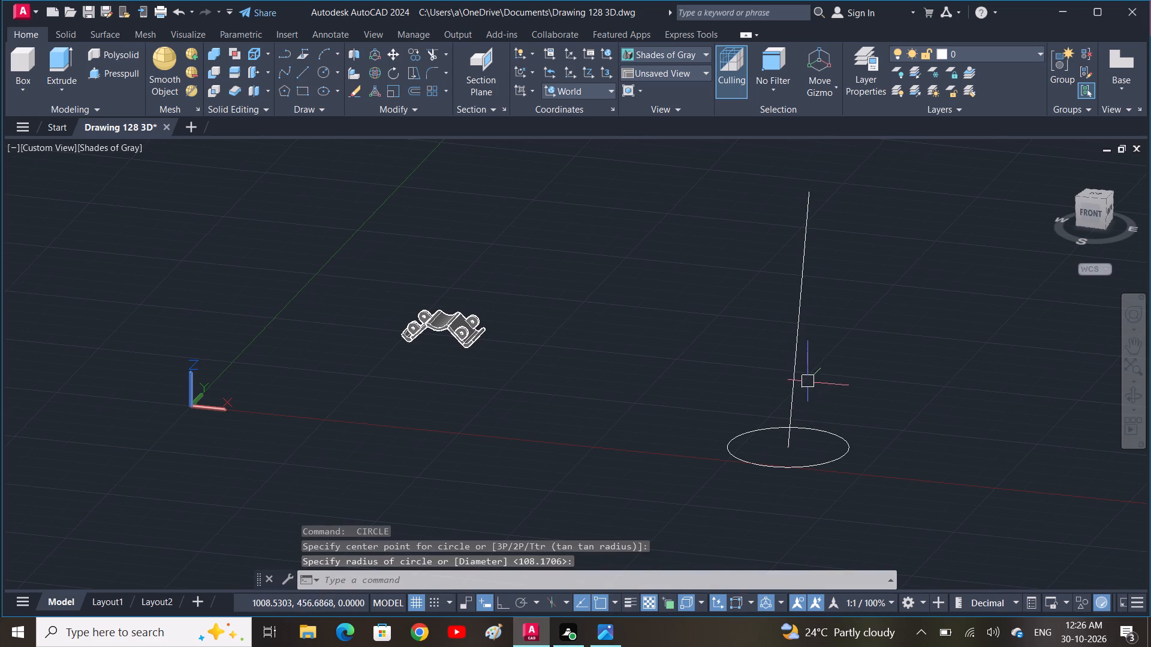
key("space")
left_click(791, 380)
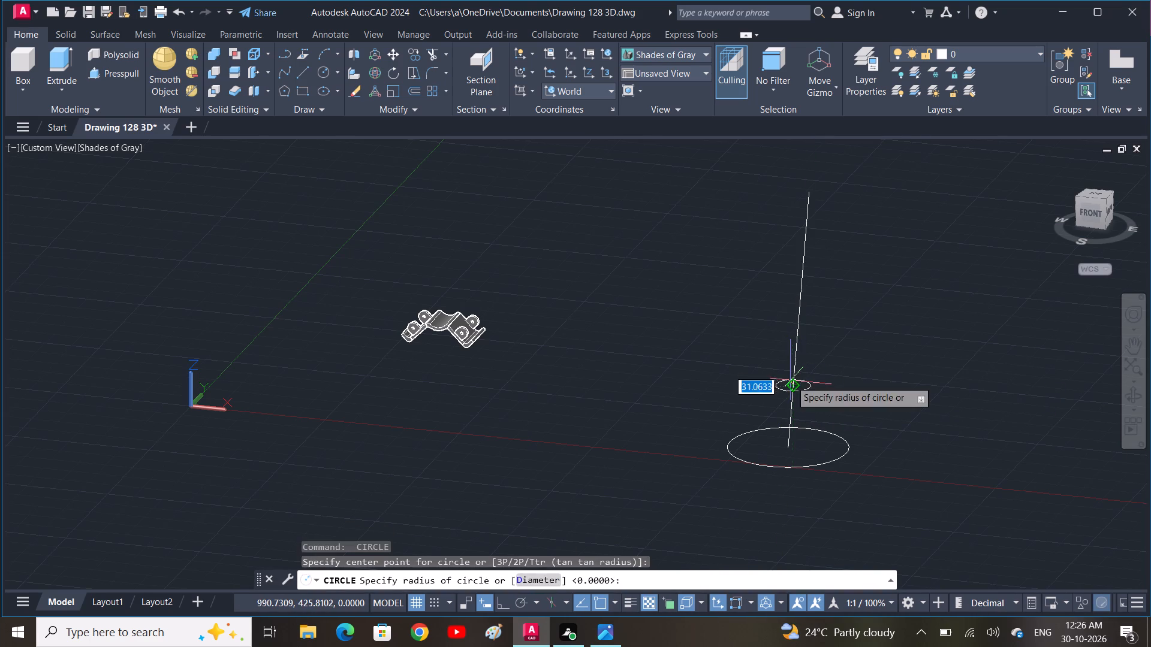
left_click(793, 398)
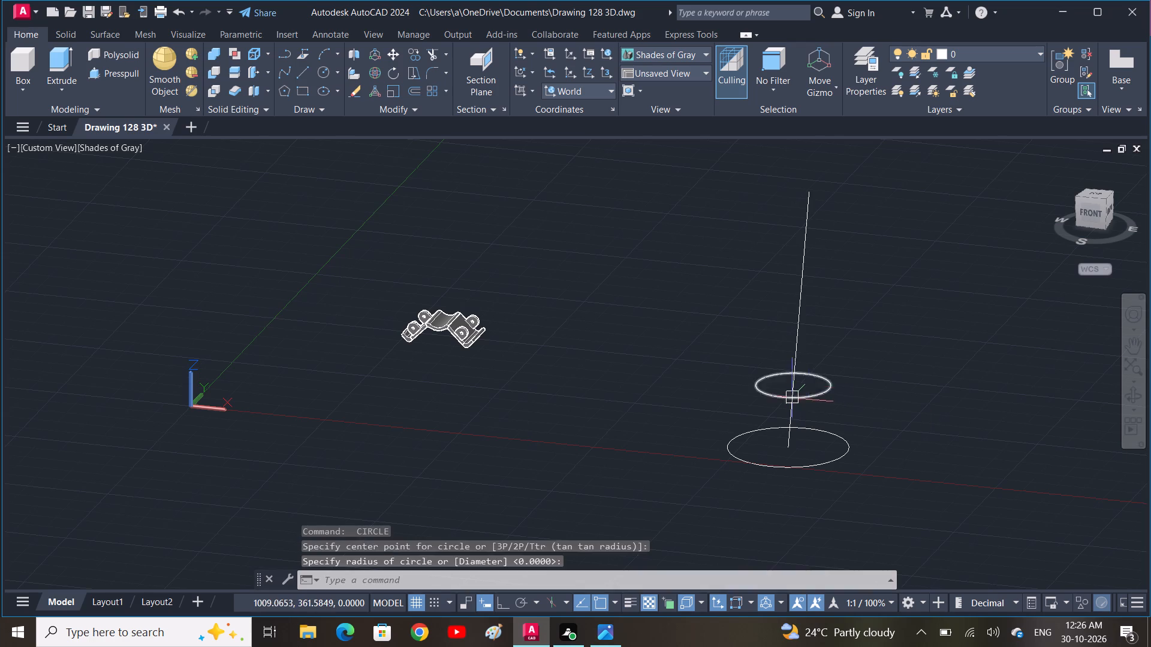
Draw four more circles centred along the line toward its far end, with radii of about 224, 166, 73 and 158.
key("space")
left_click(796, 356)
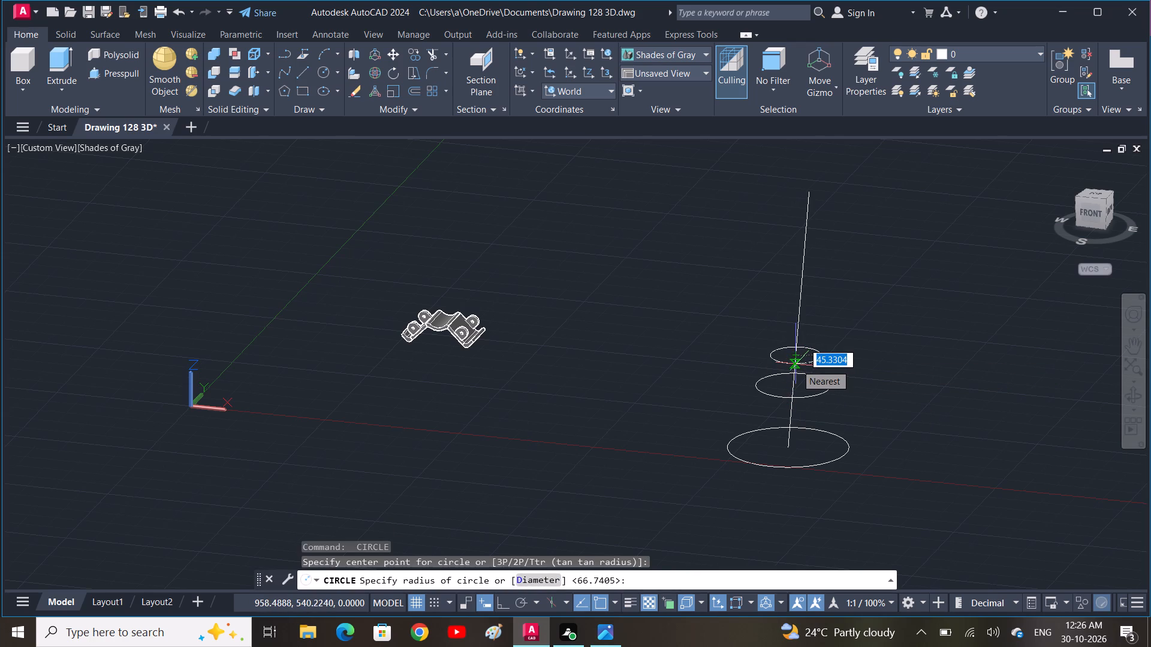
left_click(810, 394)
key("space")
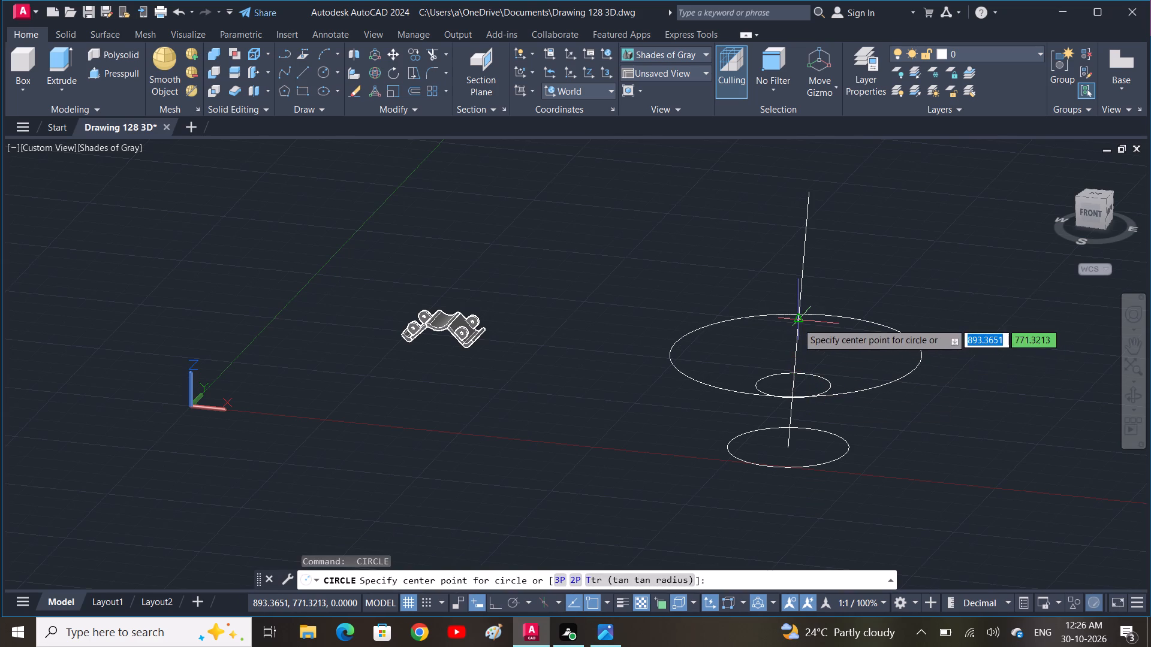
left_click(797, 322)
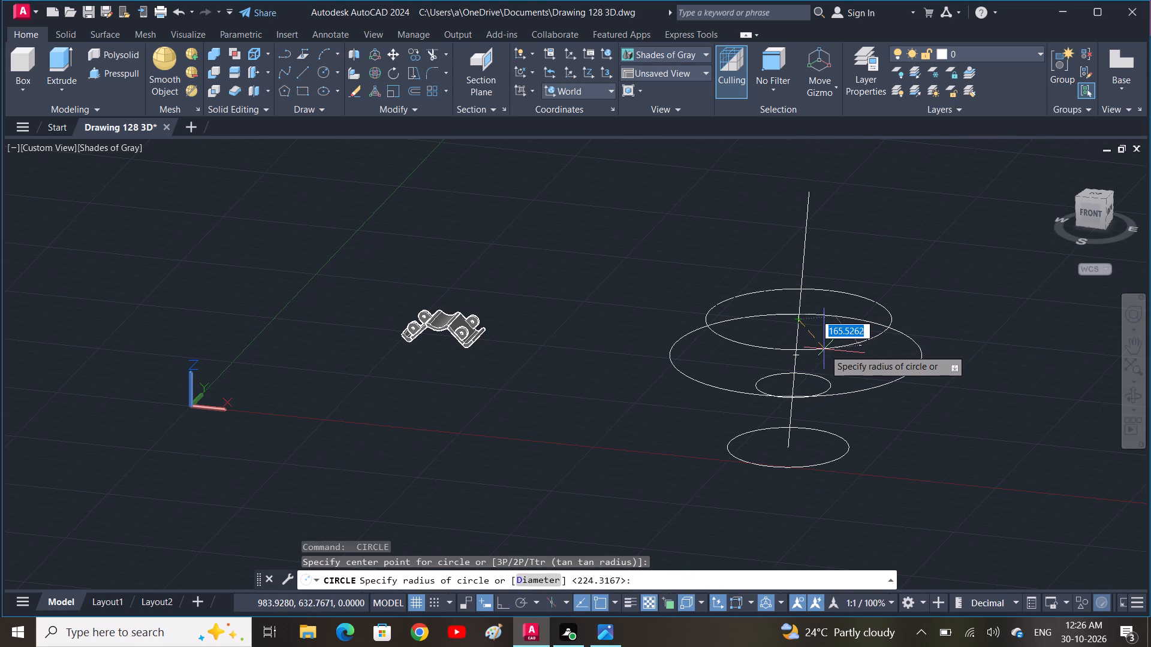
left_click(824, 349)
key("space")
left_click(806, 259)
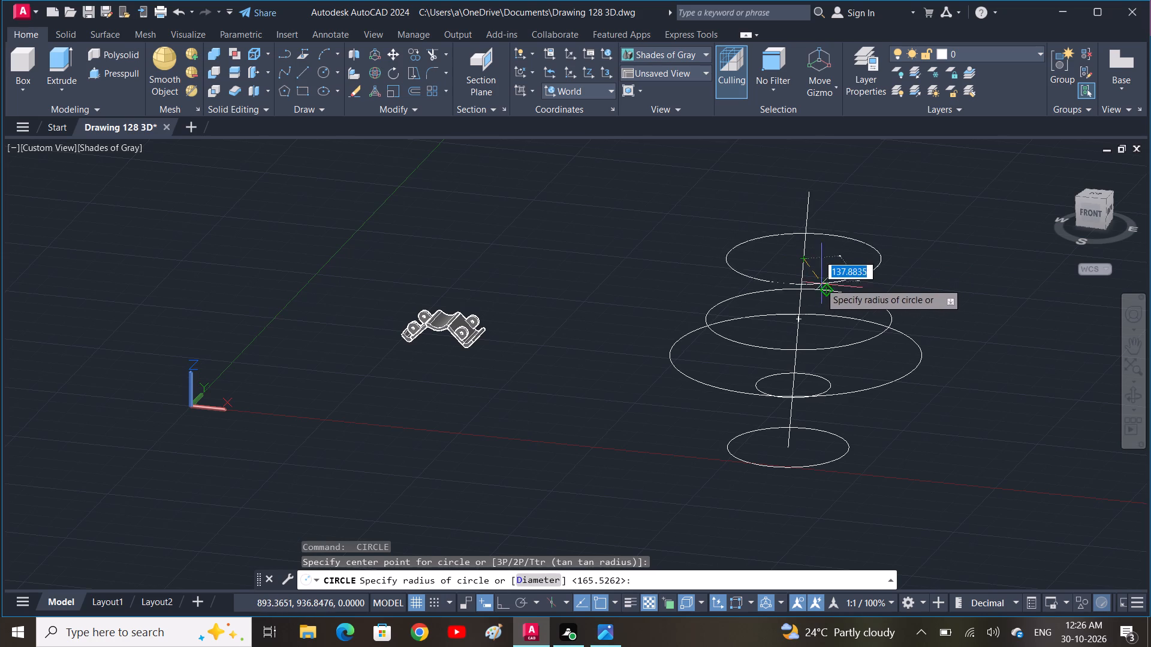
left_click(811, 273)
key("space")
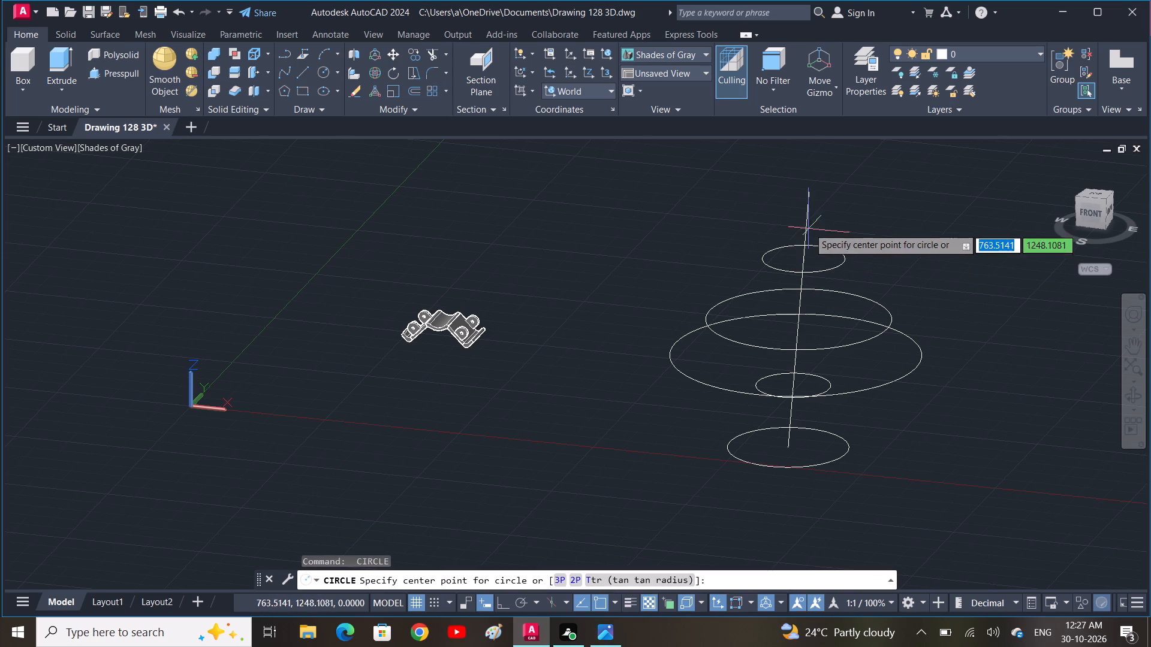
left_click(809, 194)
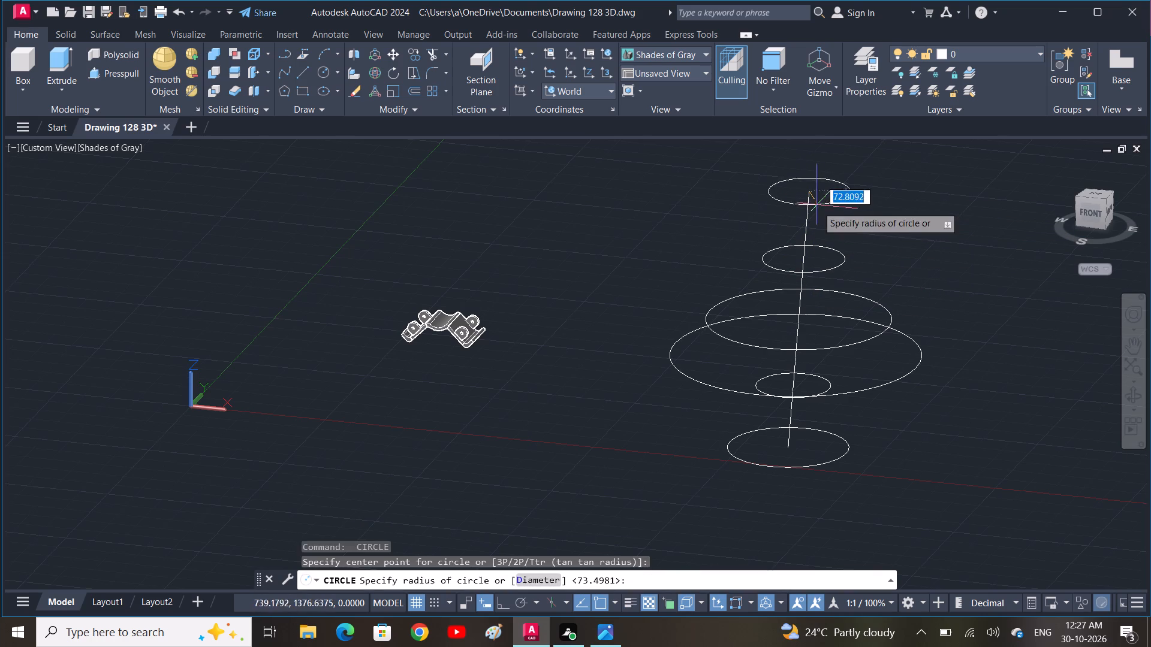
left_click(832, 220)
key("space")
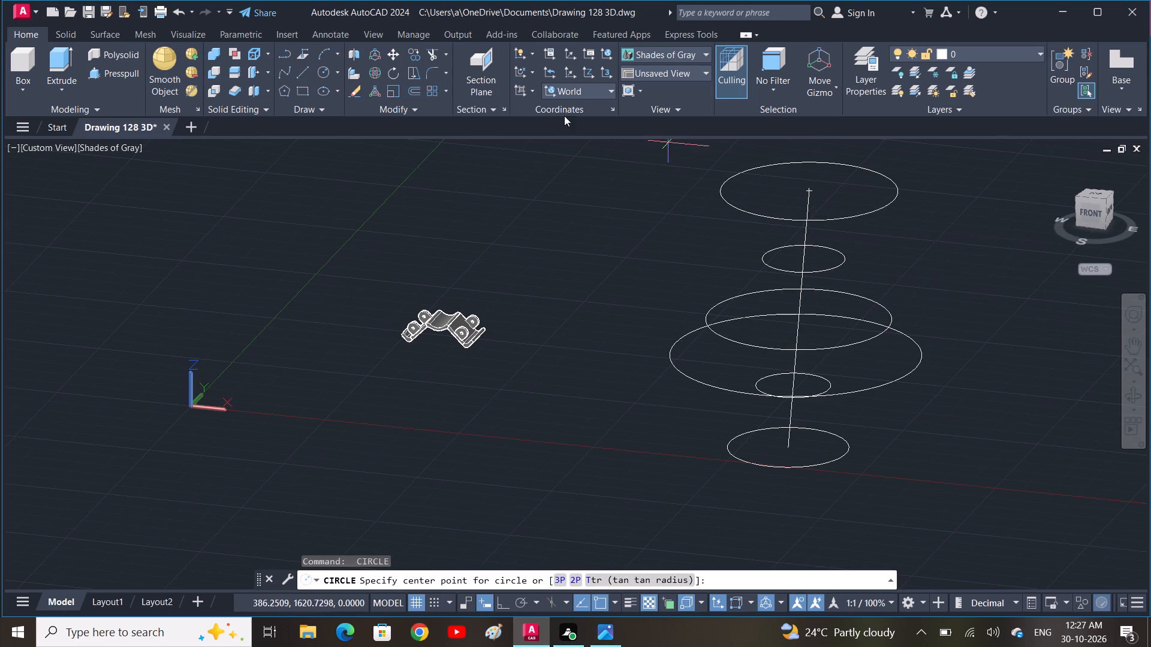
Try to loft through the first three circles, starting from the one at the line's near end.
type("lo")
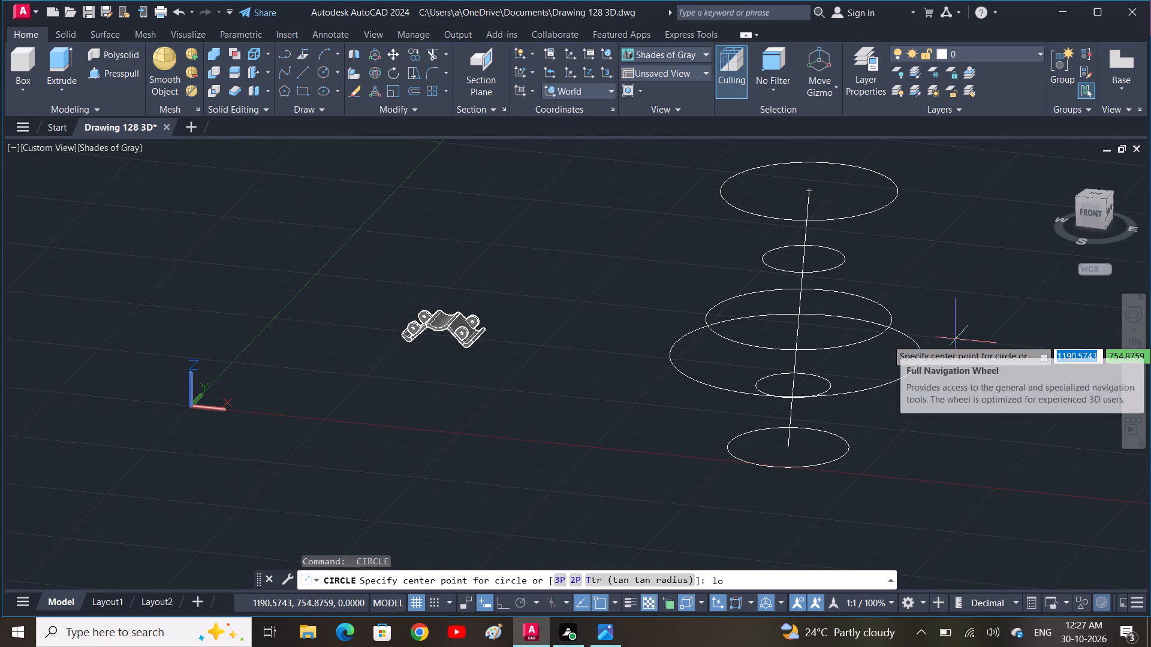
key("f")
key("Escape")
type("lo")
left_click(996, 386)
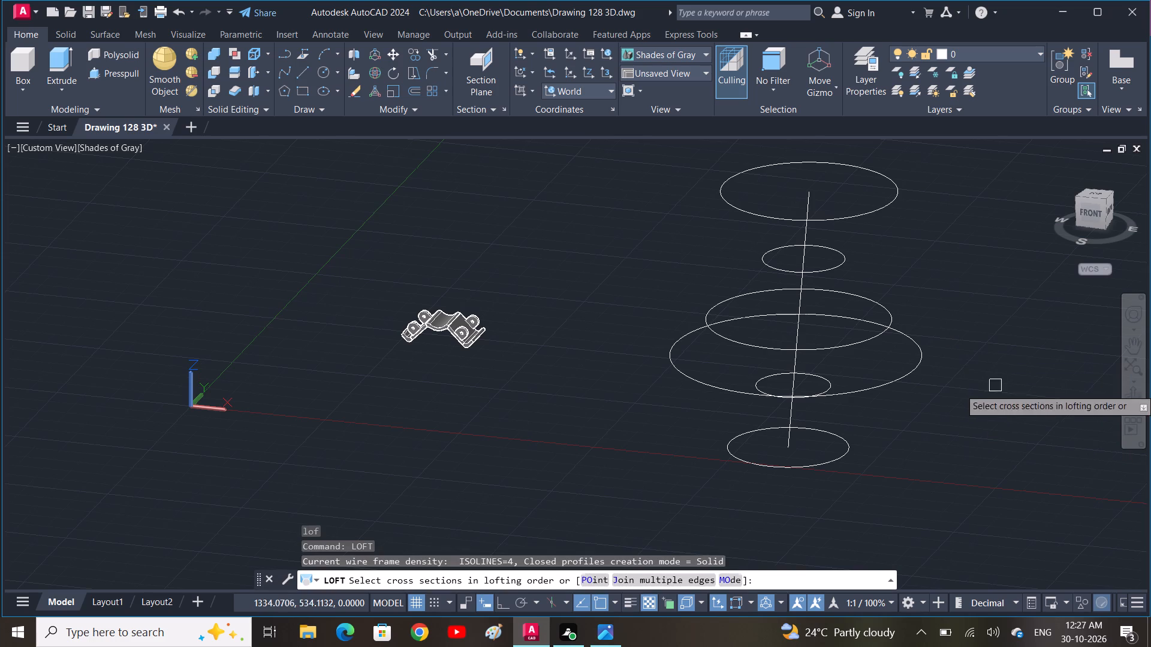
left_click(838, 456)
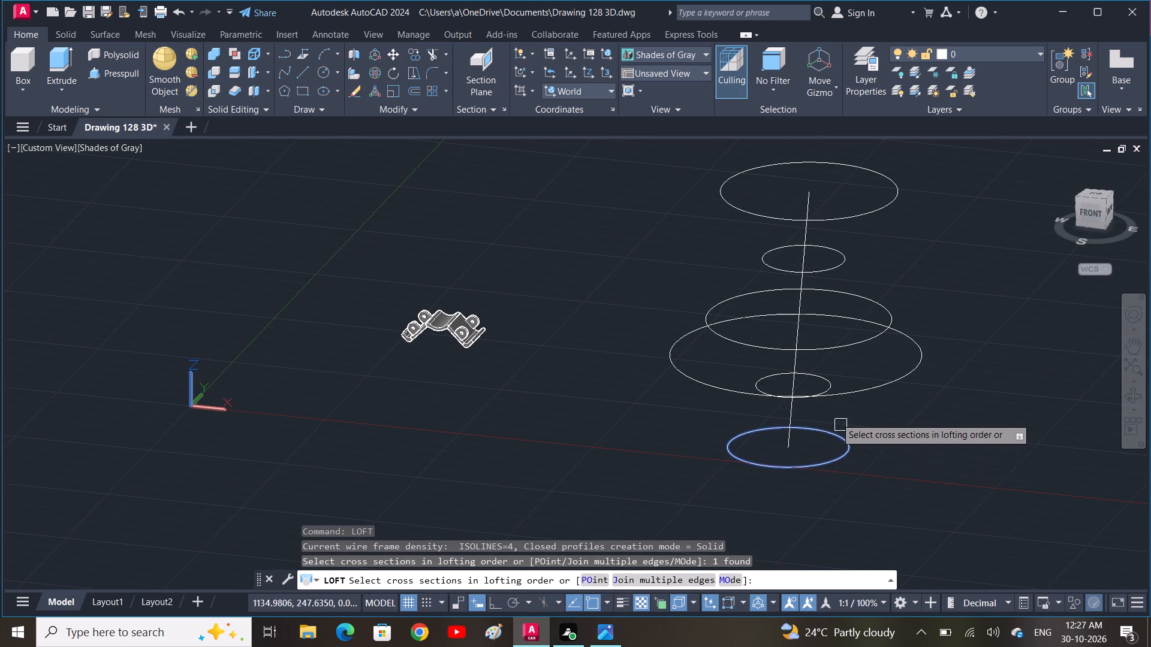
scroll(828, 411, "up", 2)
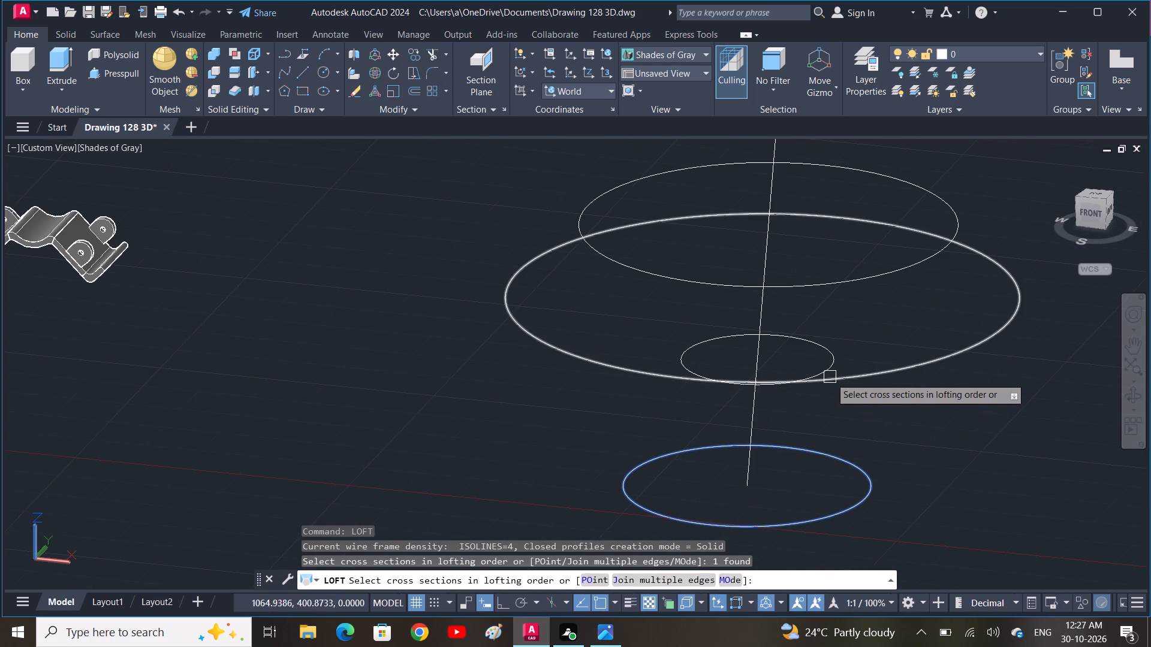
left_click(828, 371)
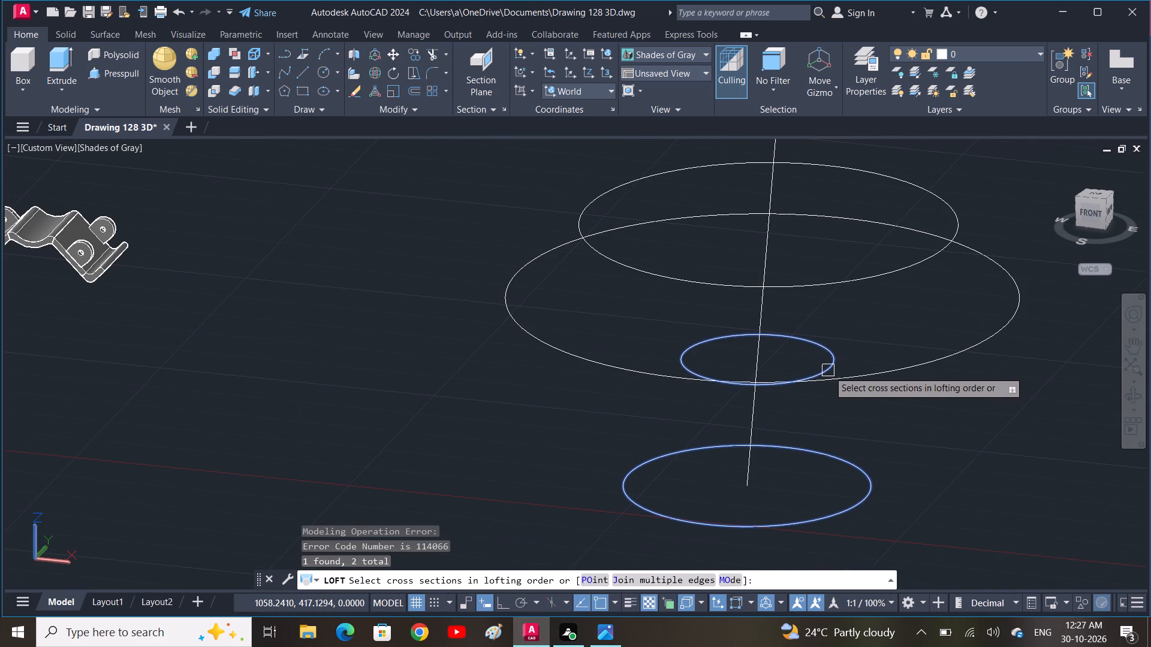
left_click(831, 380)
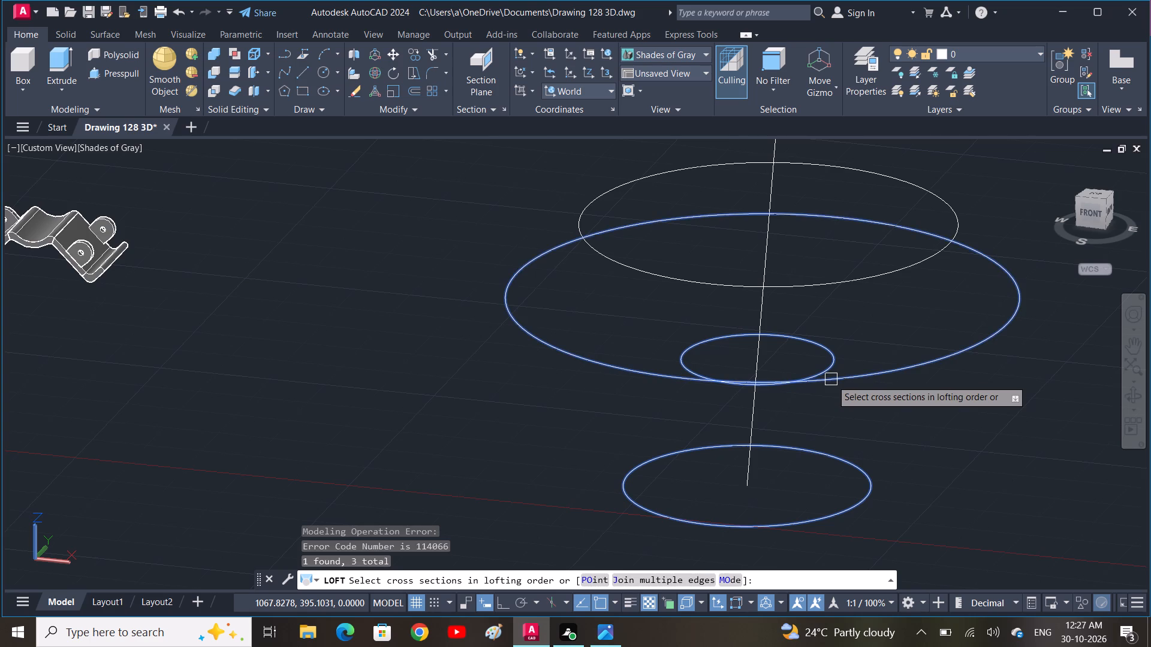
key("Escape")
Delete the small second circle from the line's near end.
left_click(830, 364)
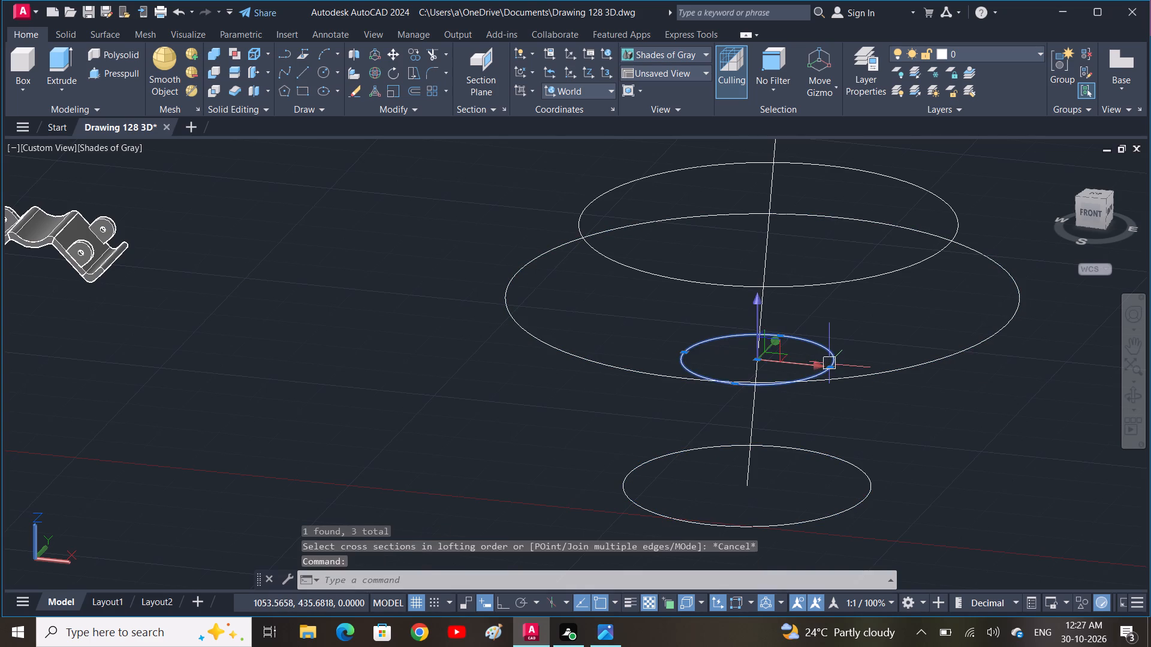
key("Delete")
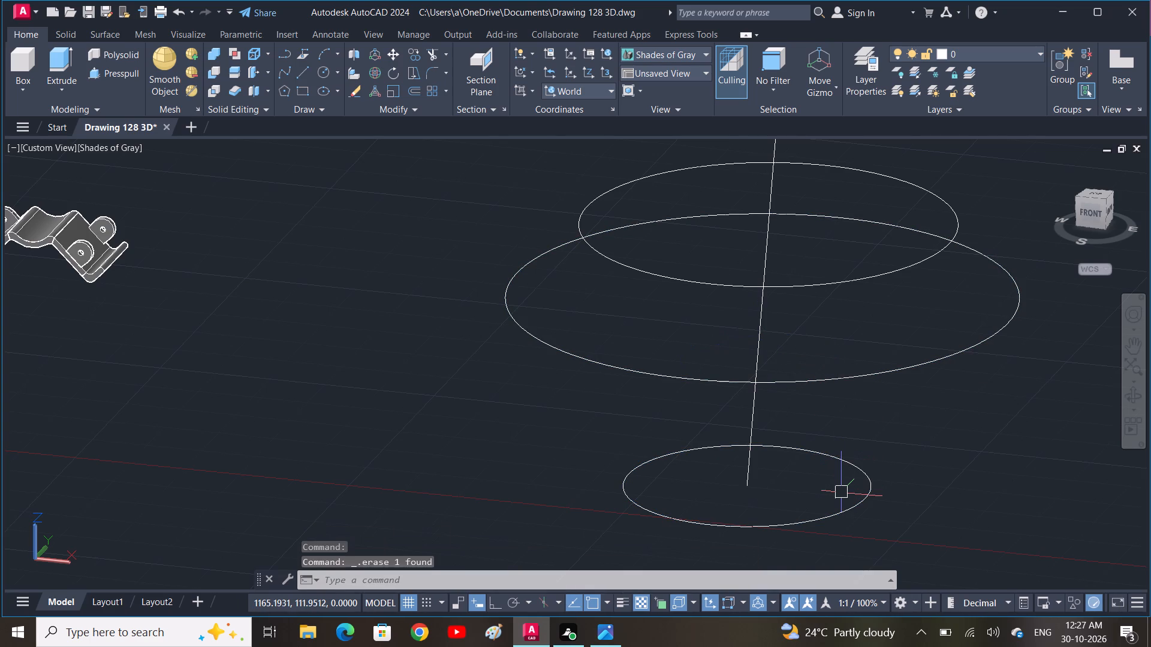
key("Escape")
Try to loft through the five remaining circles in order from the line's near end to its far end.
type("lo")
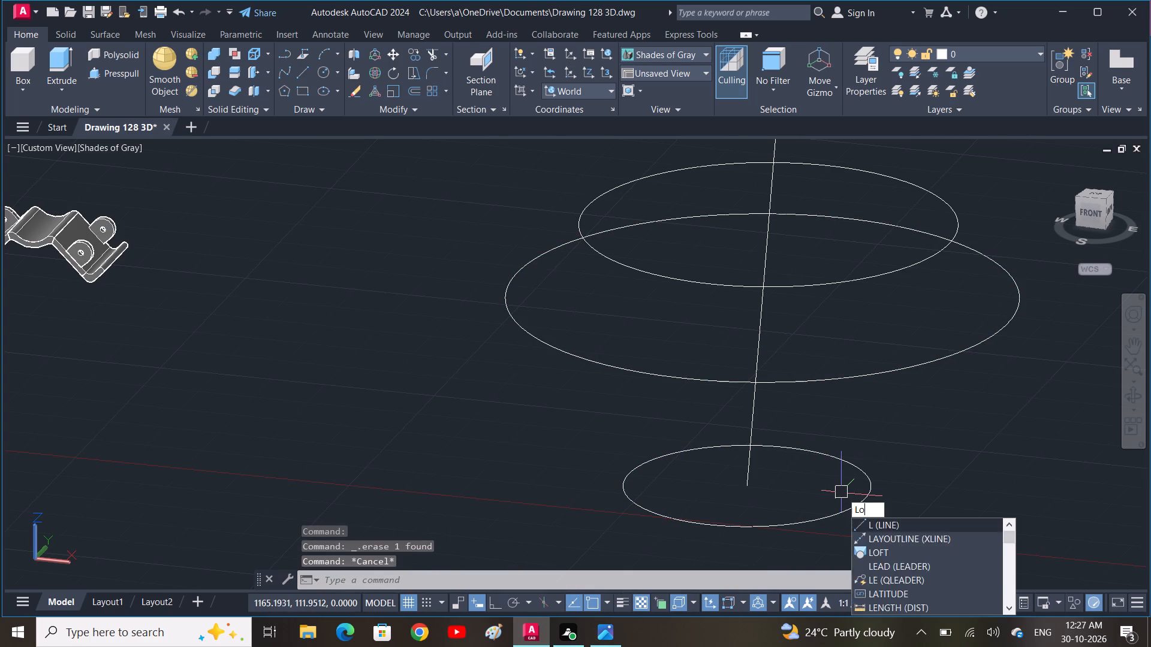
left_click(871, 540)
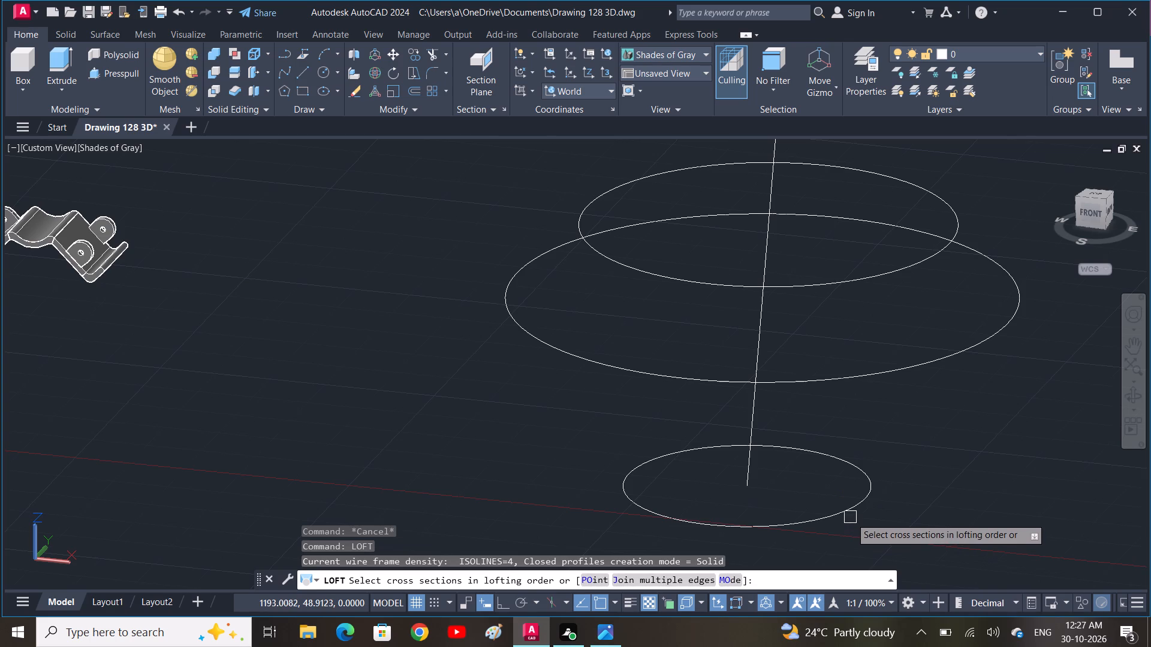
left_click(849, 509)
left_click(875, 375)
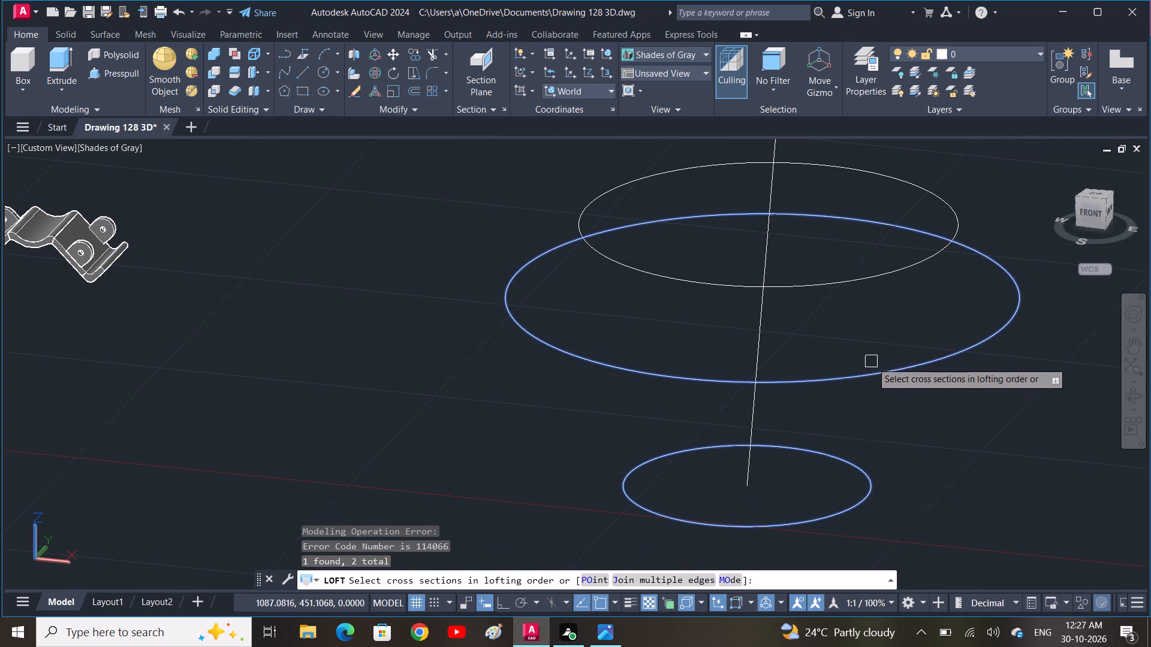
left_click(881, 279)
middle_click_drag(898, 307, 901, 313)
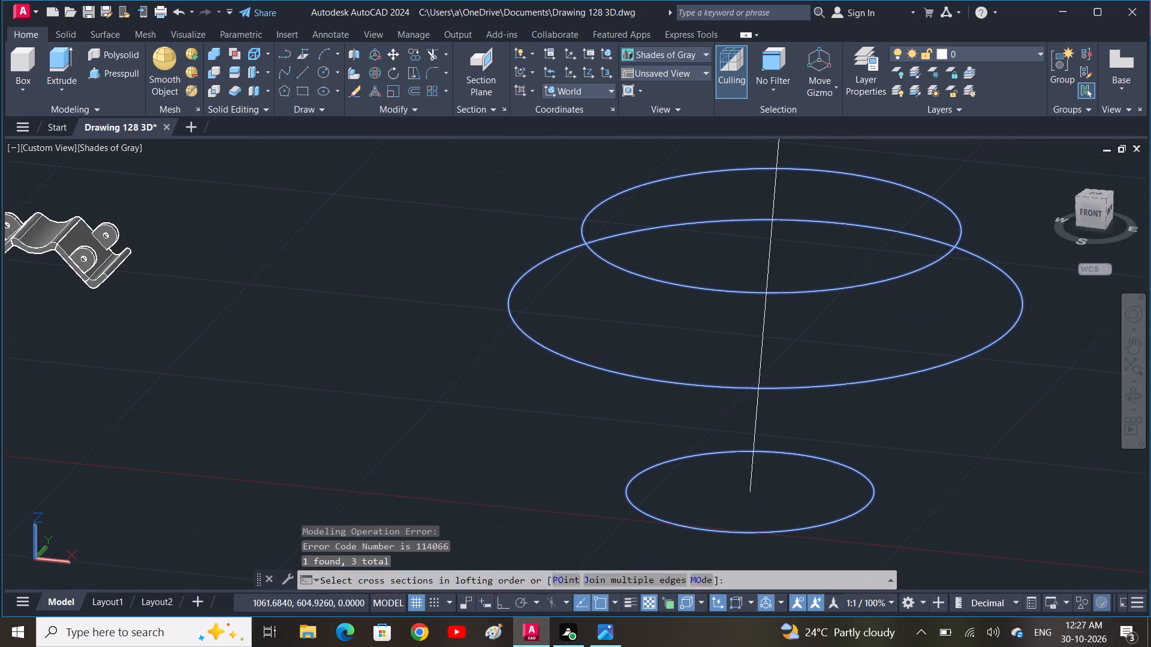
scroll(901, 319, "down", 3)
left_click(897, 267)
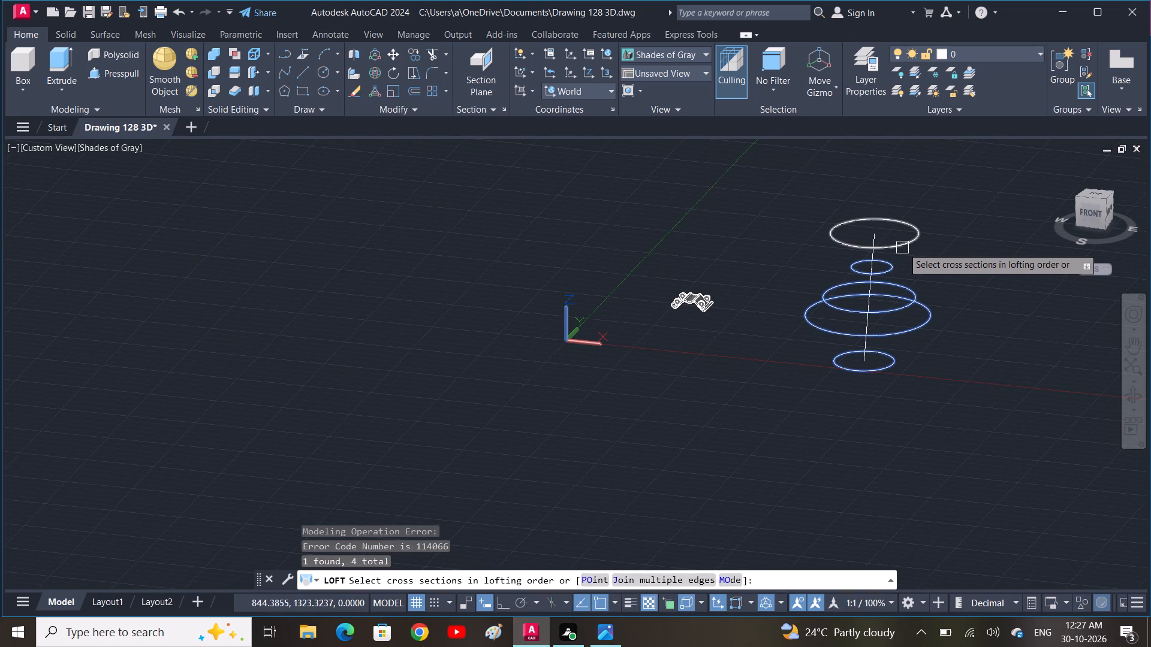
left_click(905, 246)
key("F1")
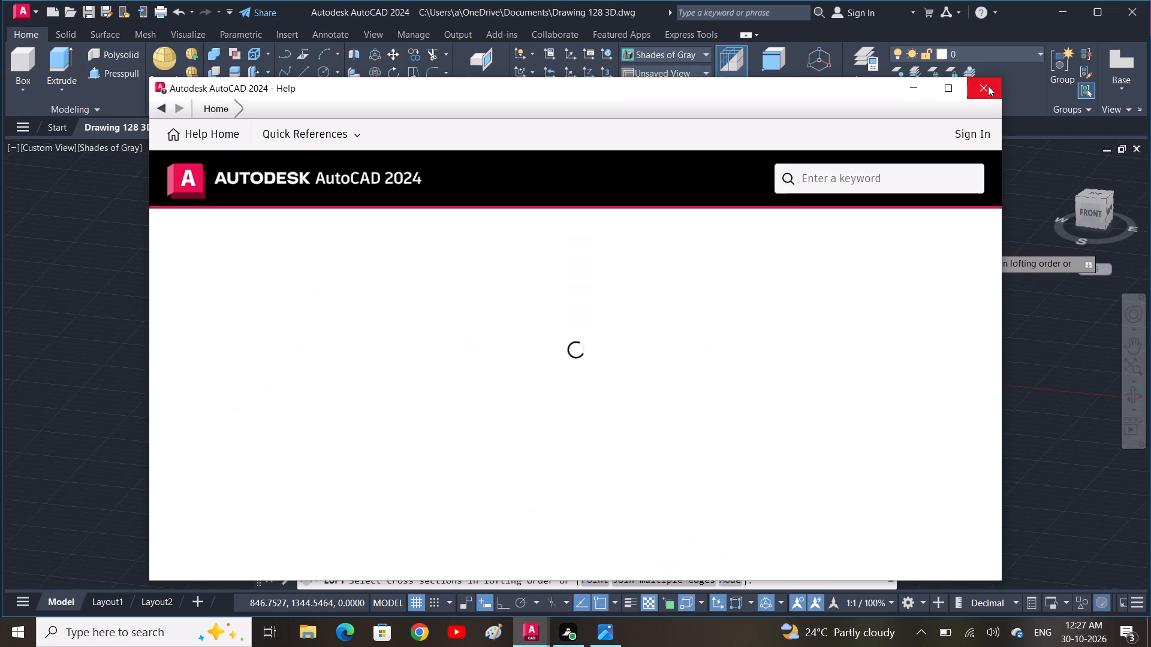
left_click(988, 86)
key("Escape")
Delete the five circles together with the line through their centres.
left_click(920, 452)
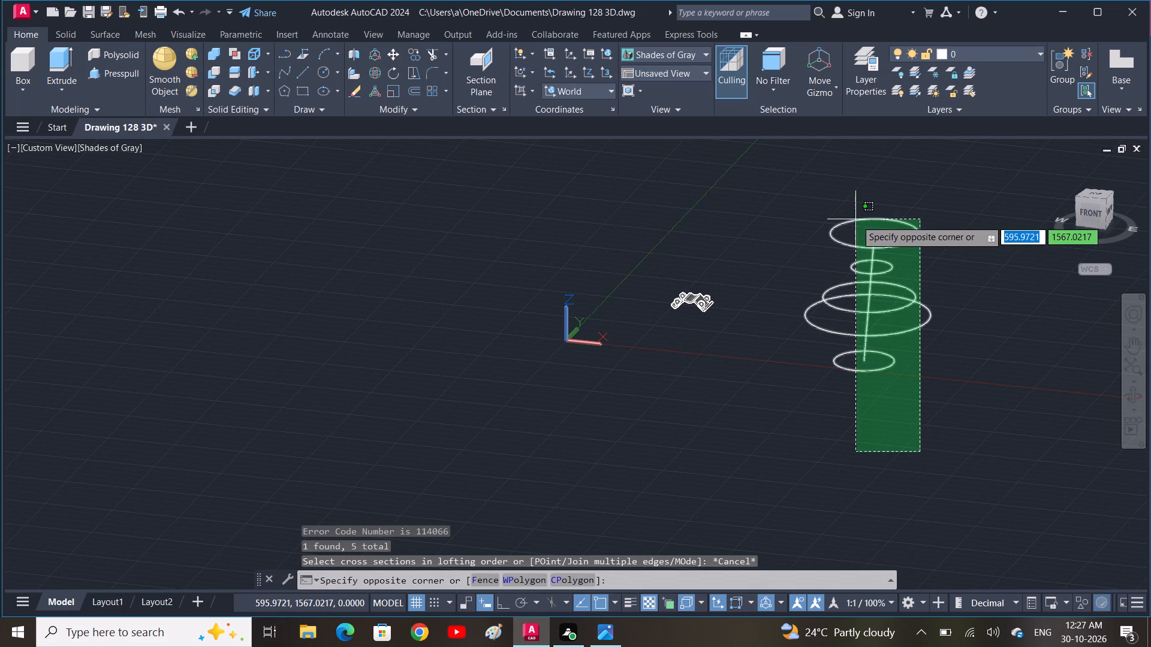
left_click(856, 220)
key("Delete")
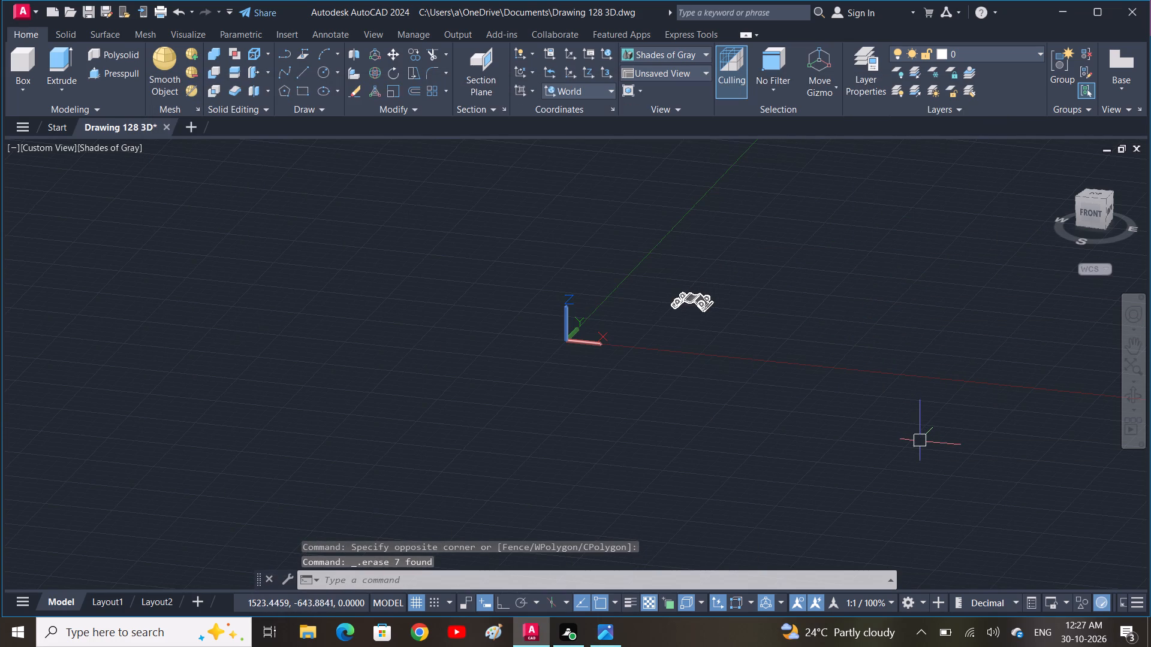
Turn on Ortho mode and draw a vertical line along the Z axis in the empty space southeast of the bracket.
key("F8")
type("l")
key("space")
left_click_drag(927, 500, 927, 474)
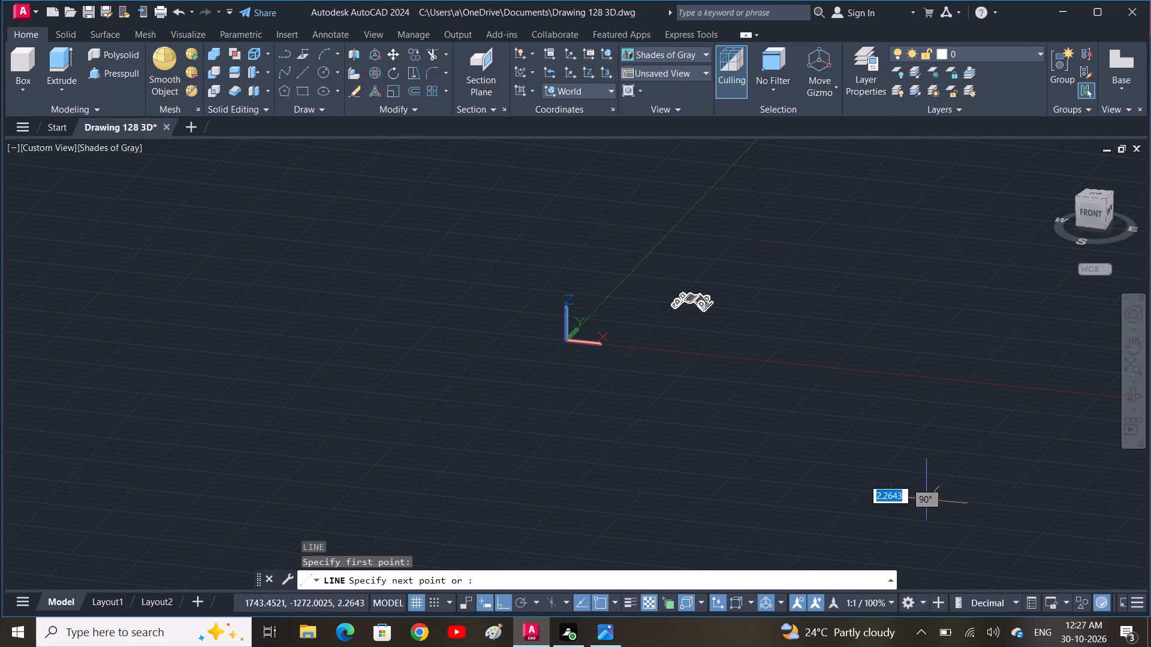
left_click(948, 268)
key("space")
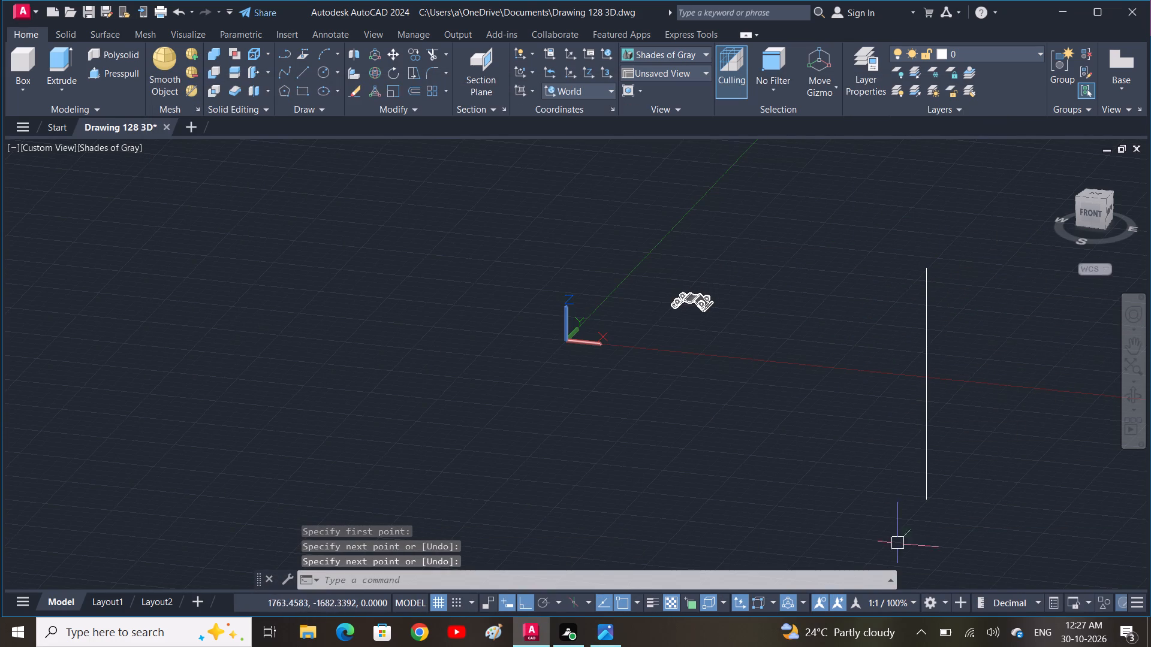
Draw two circles centred on the vertical line: radius about 114 at its lower end and radius about 296 a short distance above.
type("c")
key("space")
scroll(912, 511, "up", 2)
left_click(943, 491)
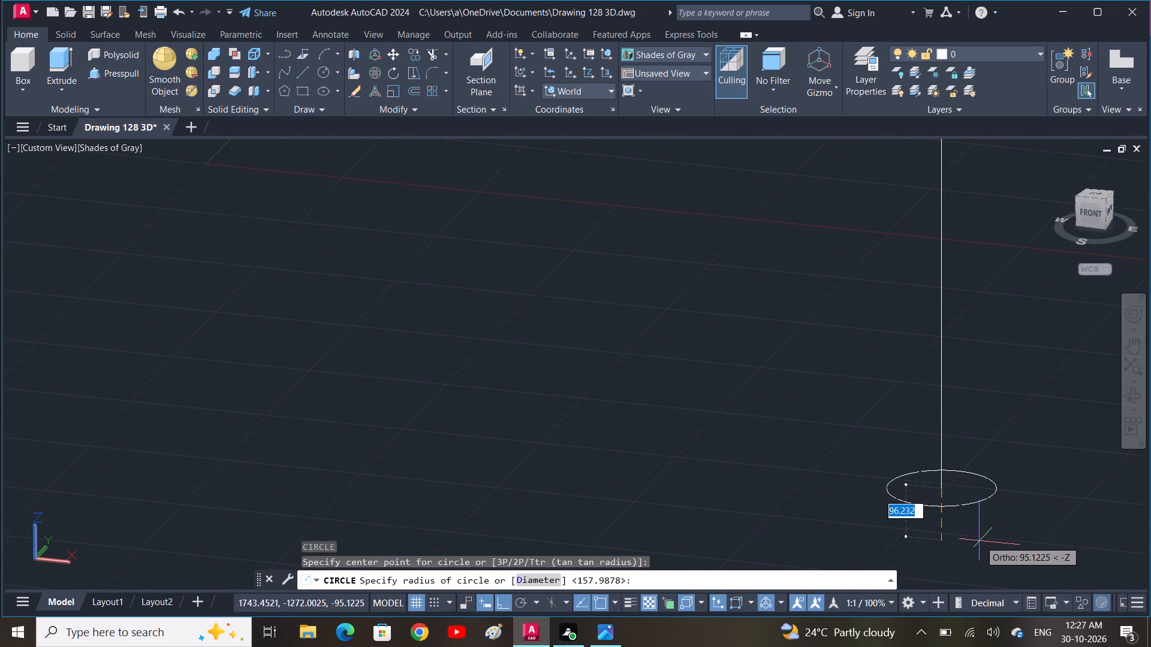
left_click(986, 551)
scroll(969, 440, "down", 1)
key("space")
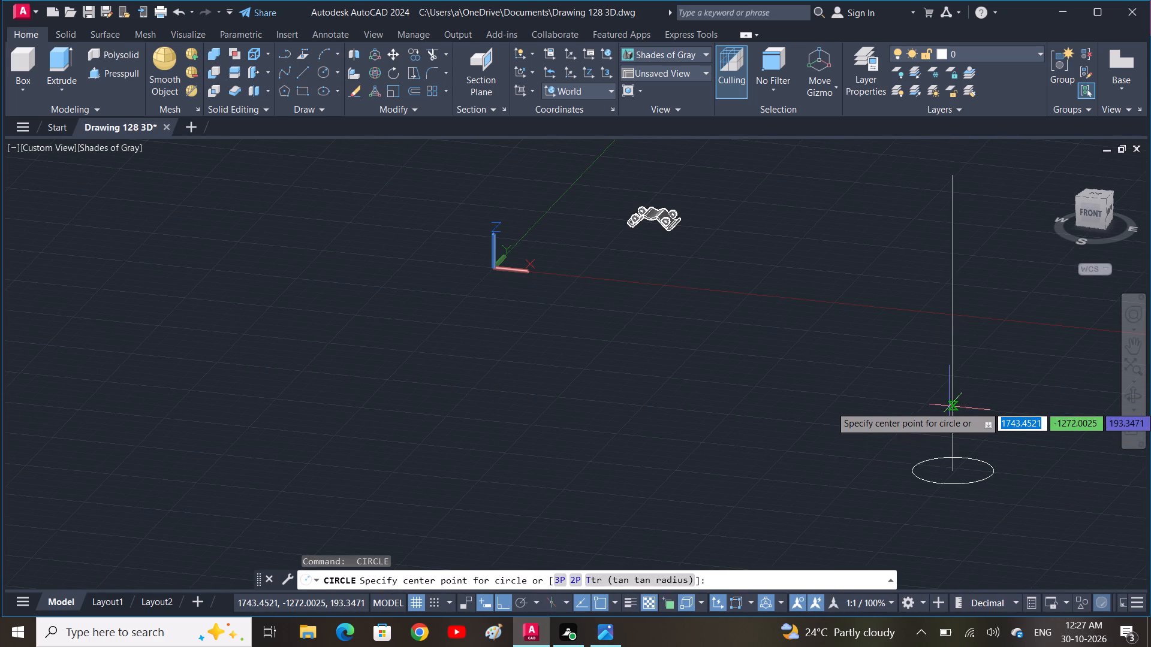
left_click(955, 413)
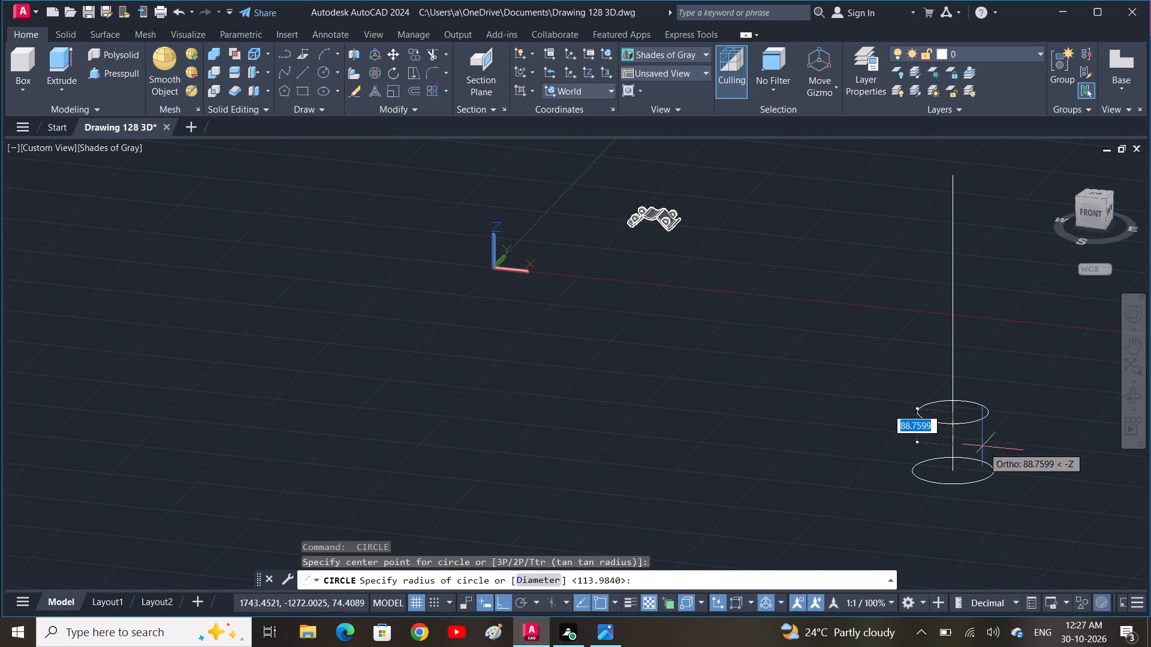
left_click(1034, 513)
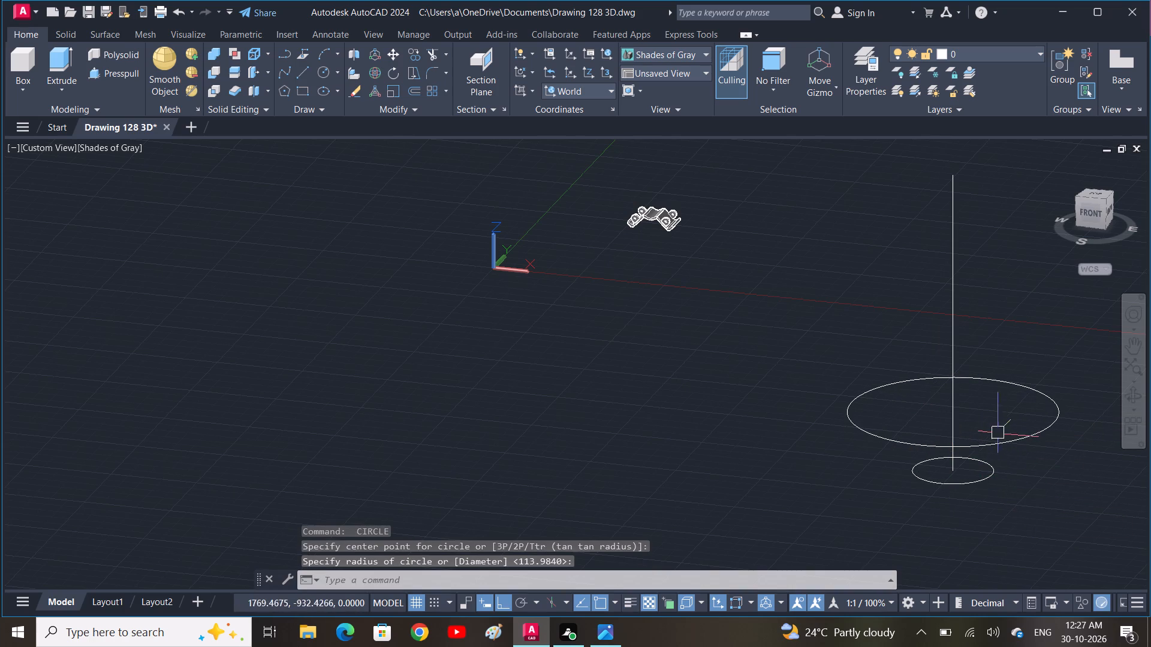
Draw two more circles centred further up the vertical line, with radii of about 373 and, above that, about 486.
middle_click_drag(996, 431, 951, 382)
key("space")
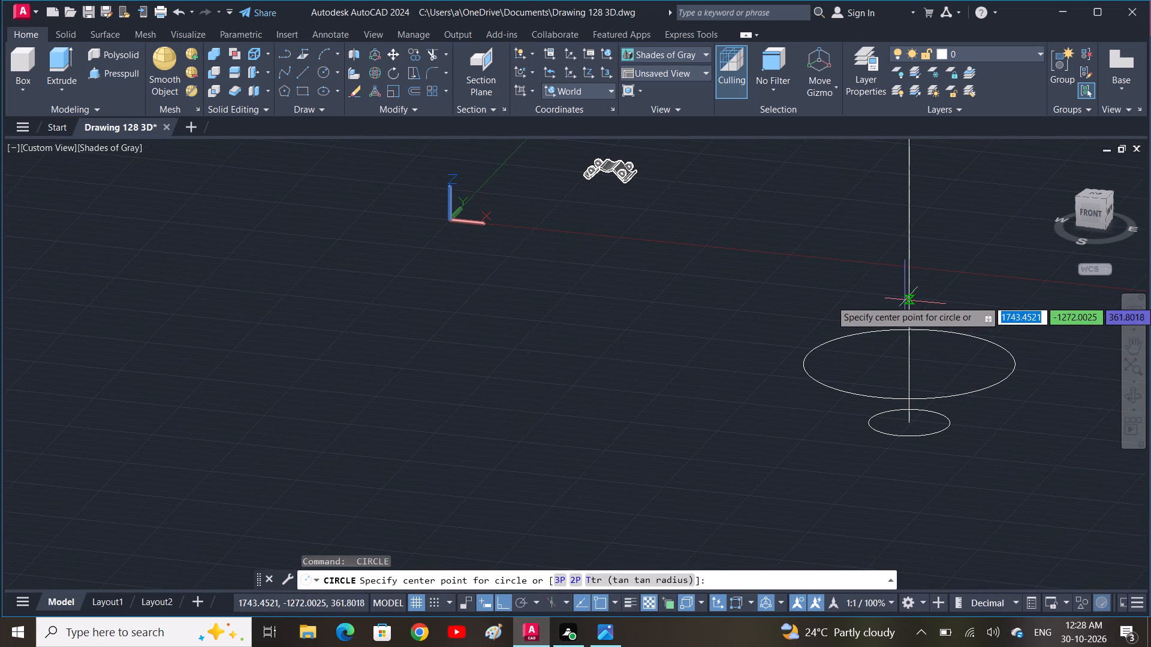
left_click(909, 296)
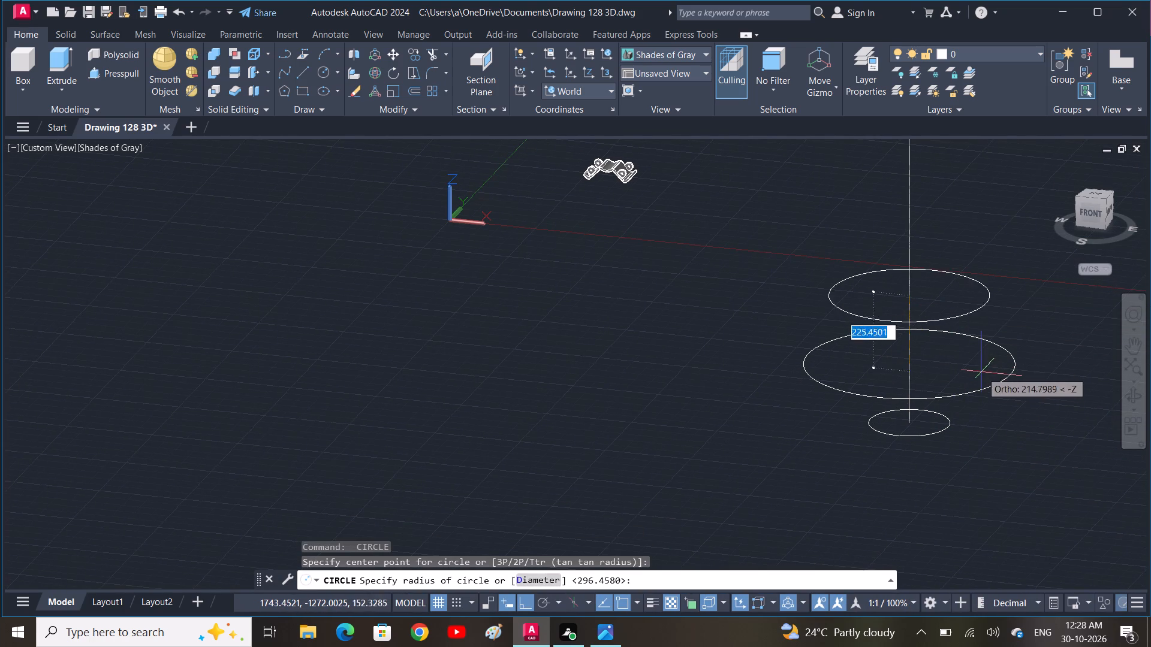
left_click(1004, 422)
scroll(974, 369, "down", 1)
middle_click_drag(974, 369, 919, 379)
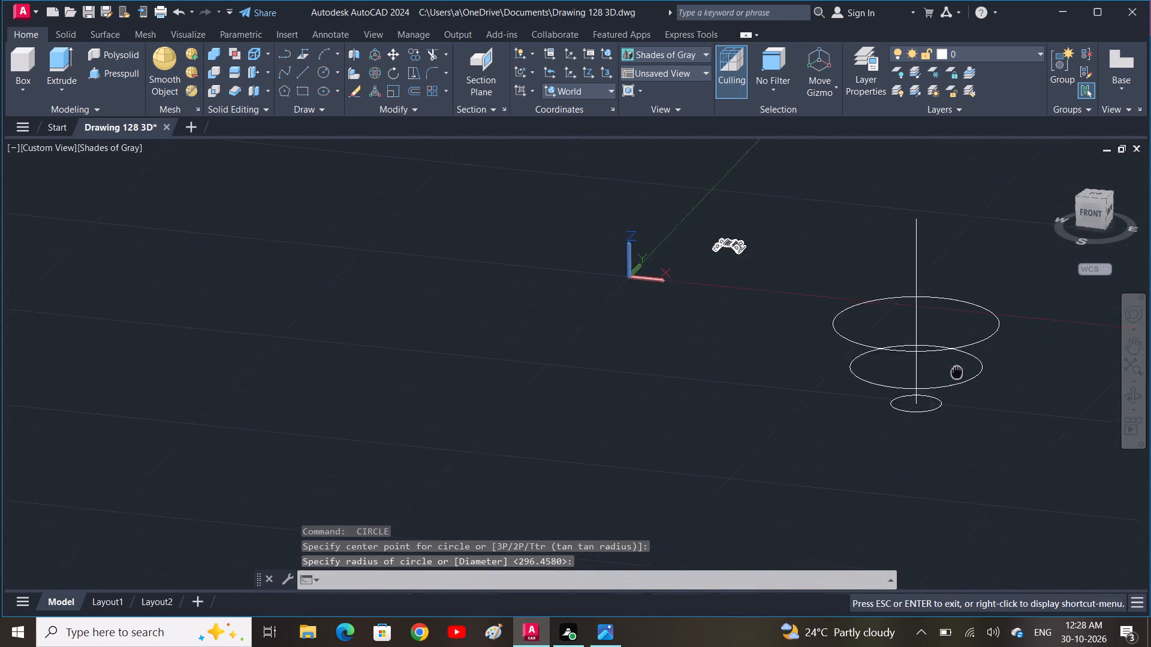
middle_click_drag(919, 379, 816, 386)
key("space")
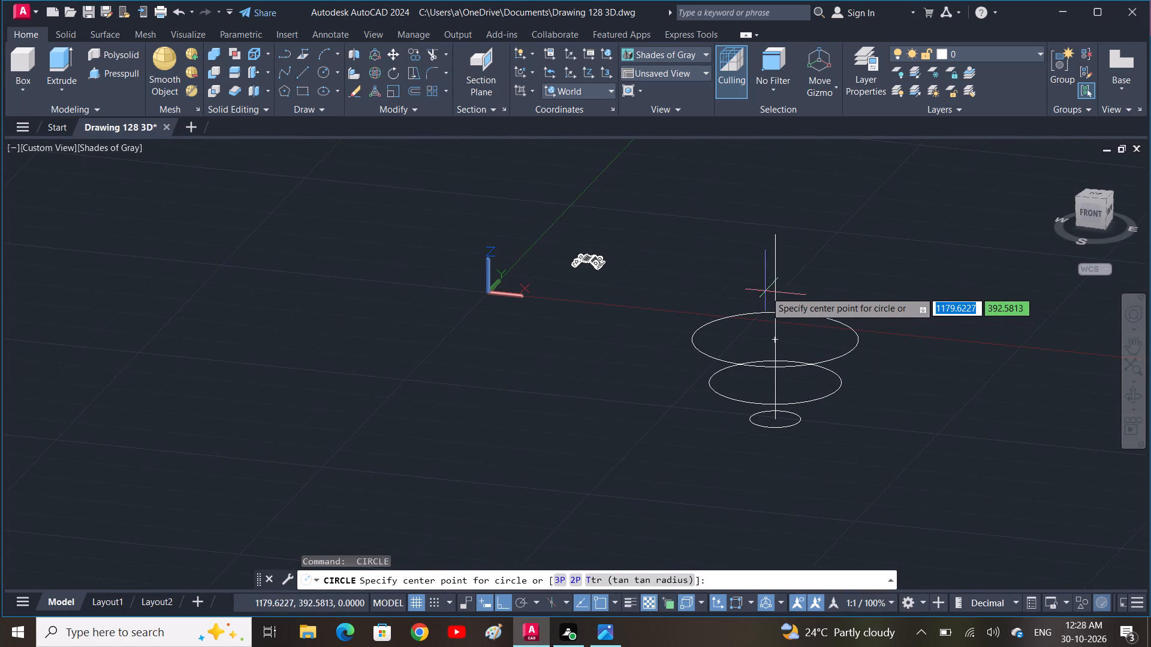
left_click(773, 302)
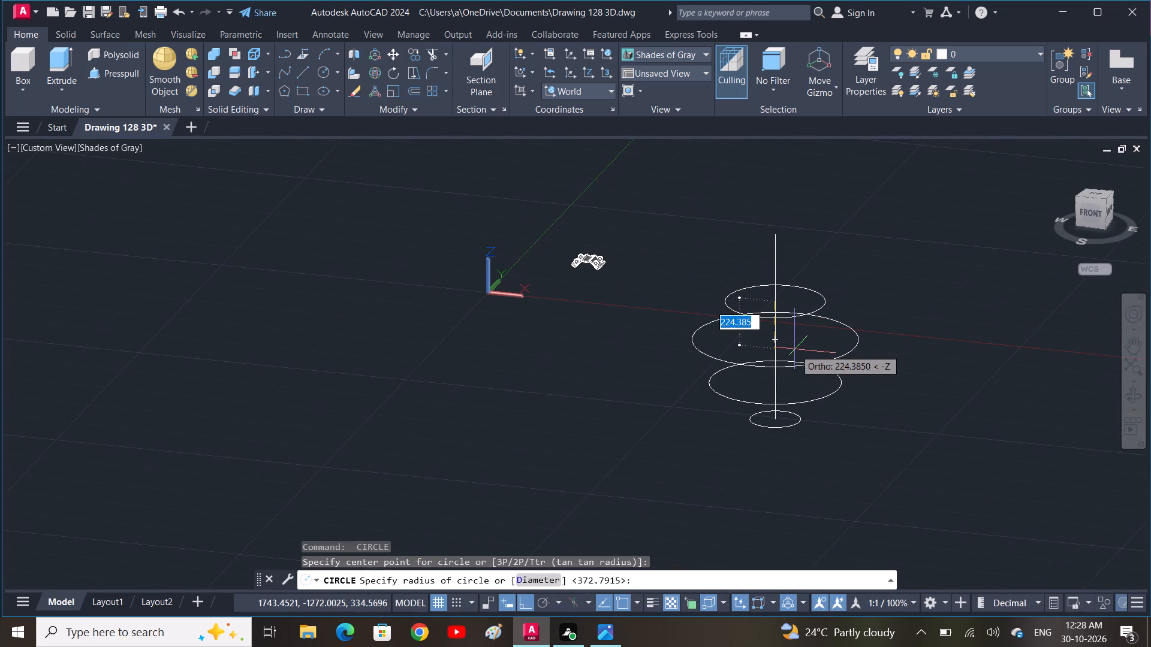
left_click(799, 355)
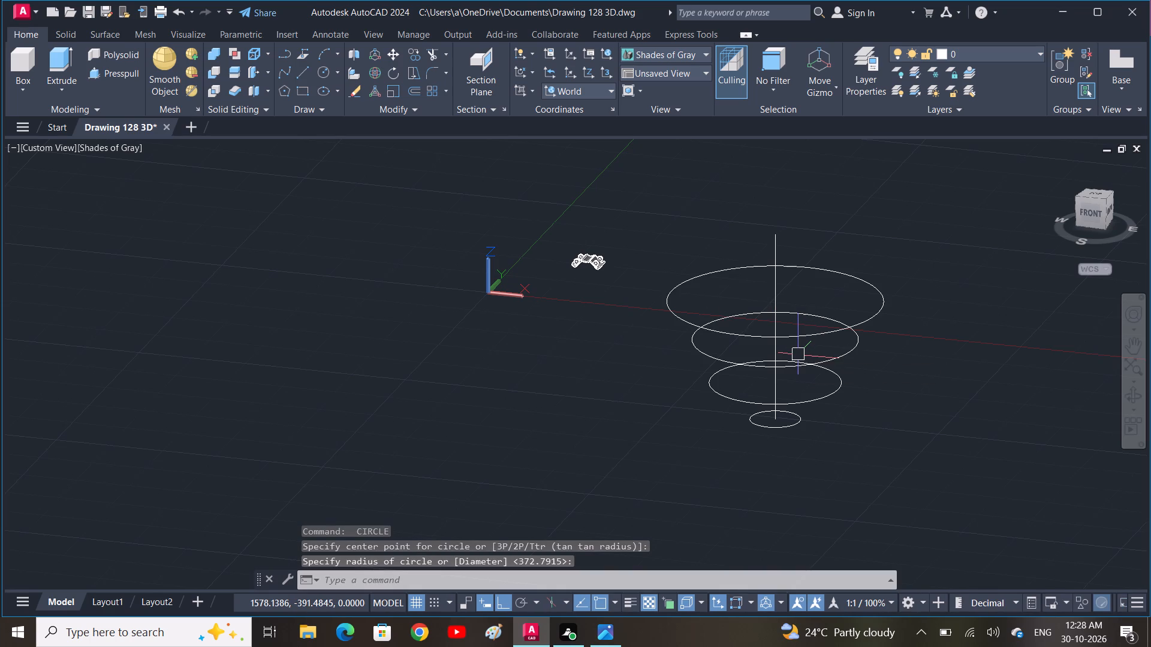
Draw a circle of radius about 173 near the top of the vertical line and a slightly larger one at its upper end.
key("space")
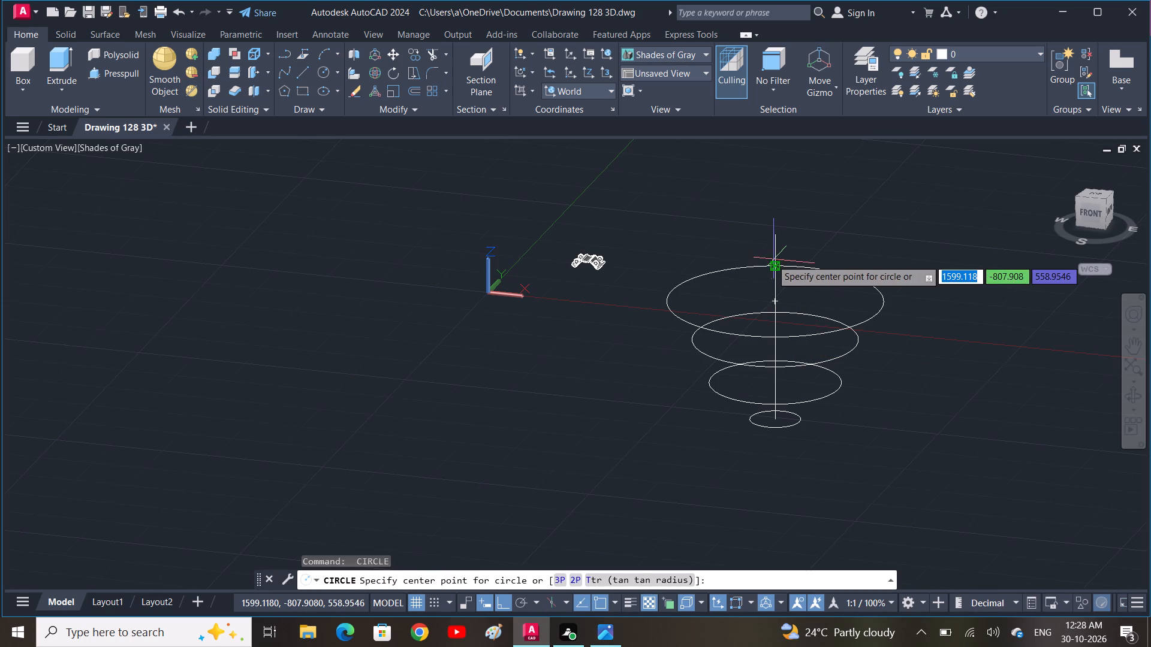
left_click(772, 259)
key("Escape")
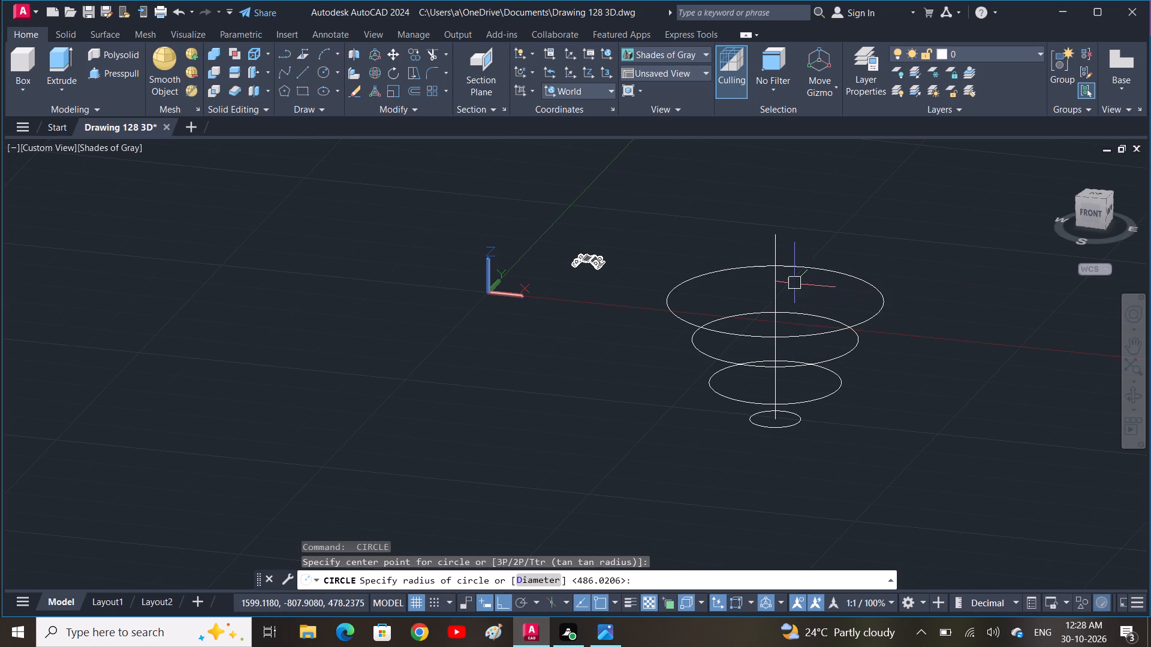
key("space")
left_click(773, 255)
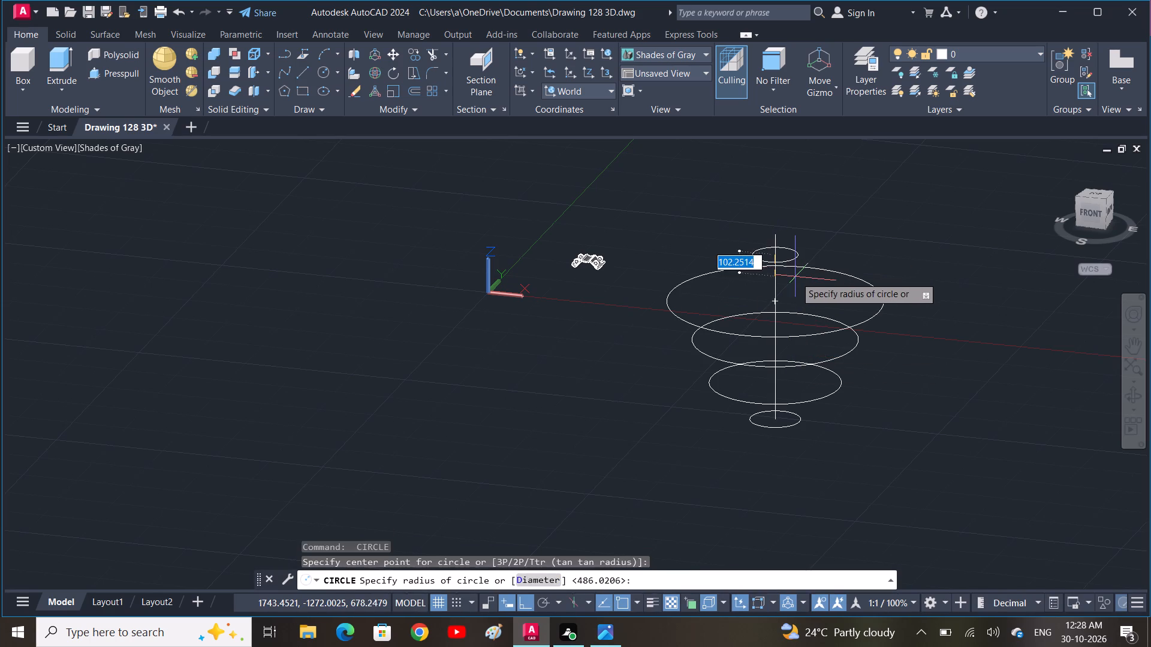
left_click(803, 292)
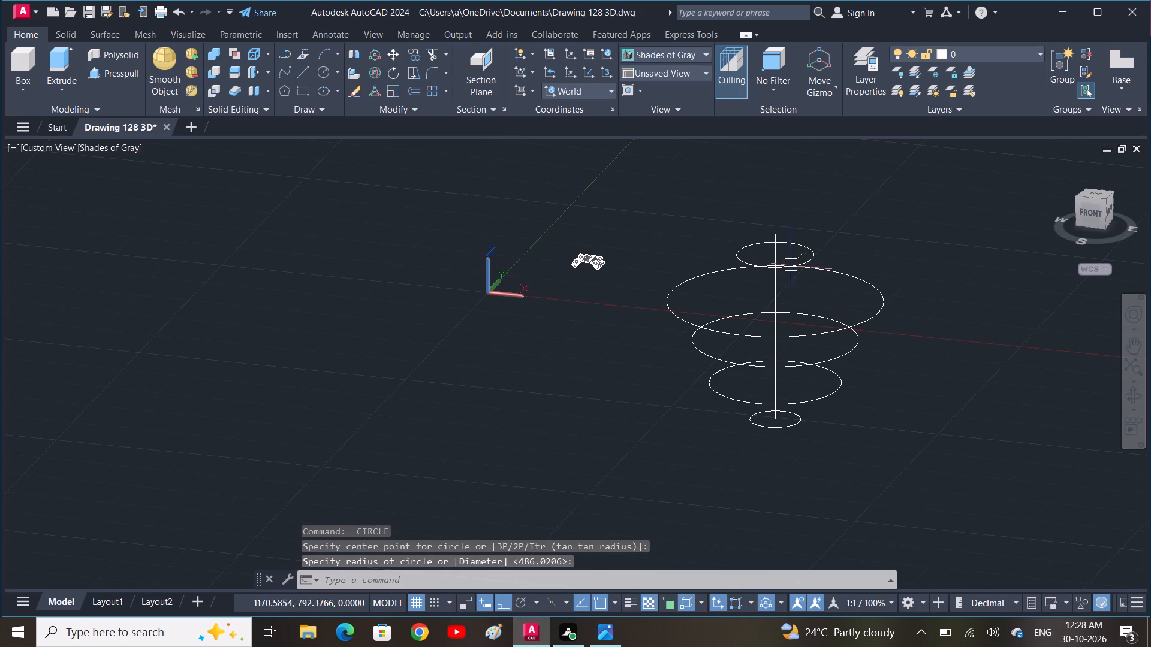
key("space")
left_click(772, 235)
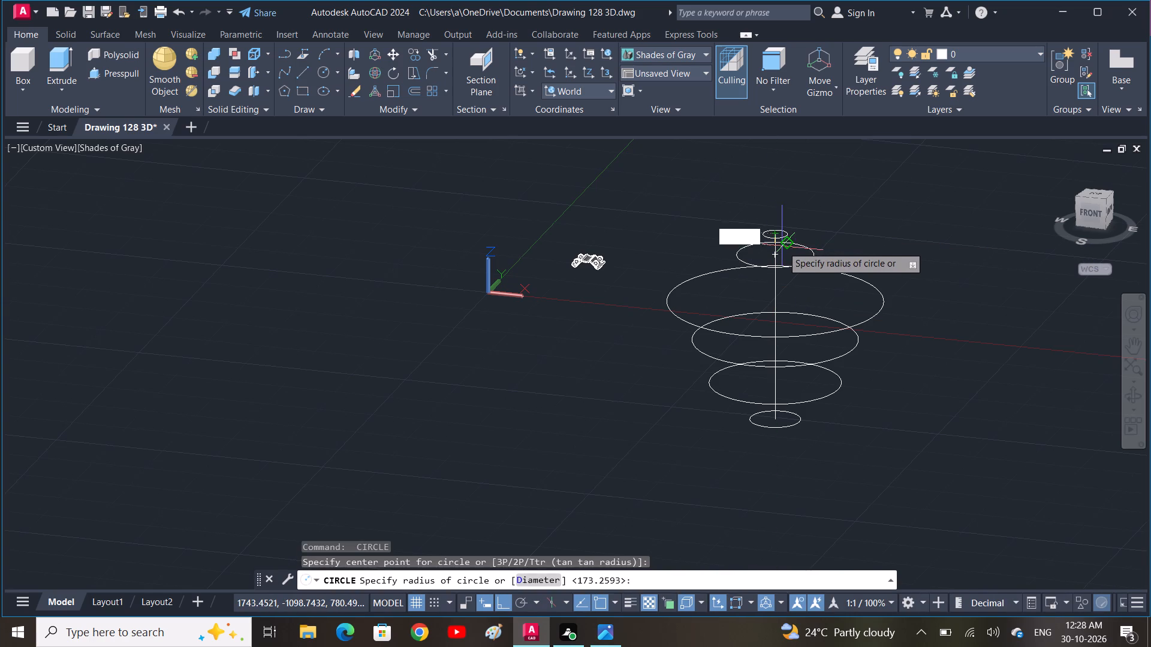
left_click(782, 247)
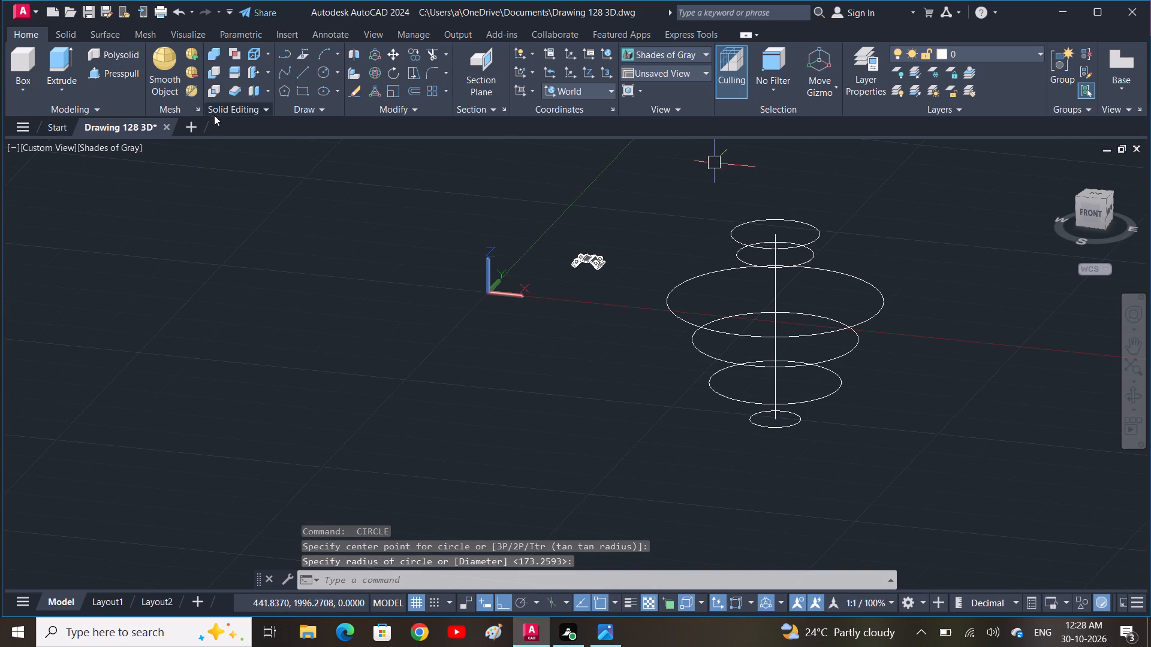
Loft a solid through all six circles in order from the lowest to the highest, using cross sections only.
type("lo")
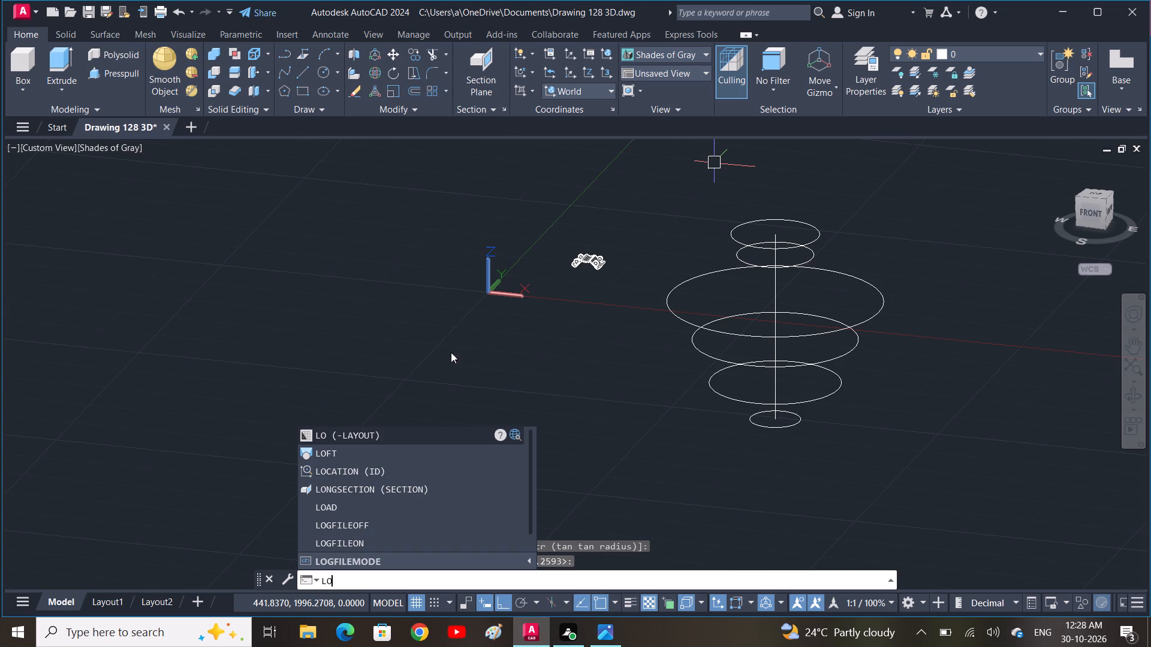
left_click(411, 459)
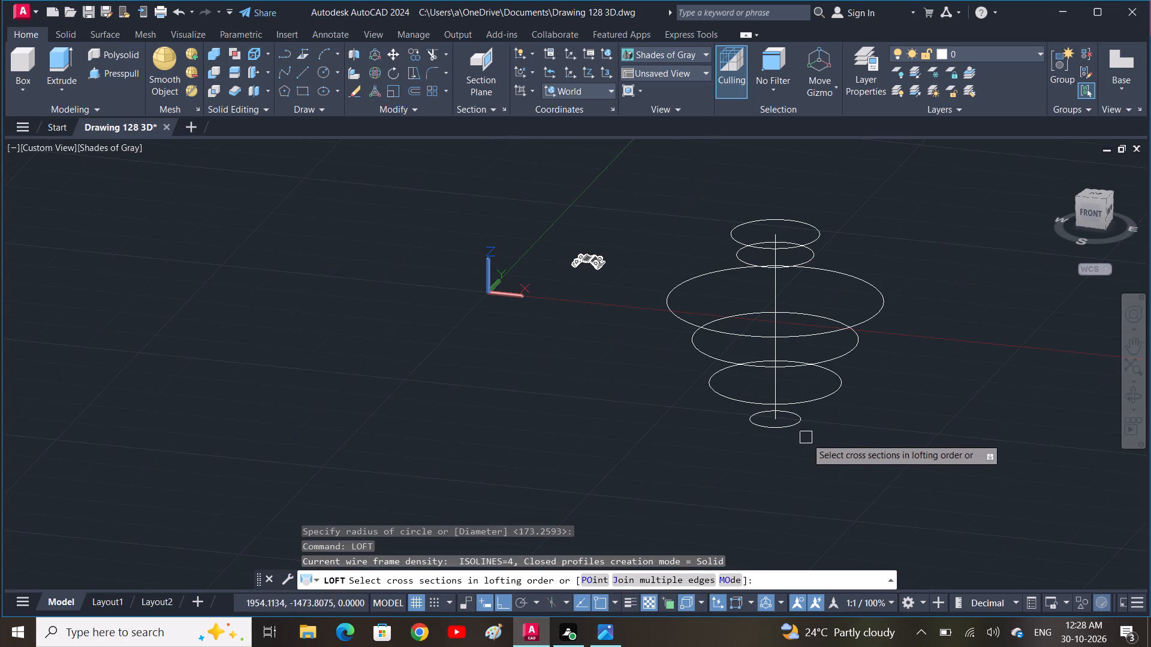
left_click(796, 429)
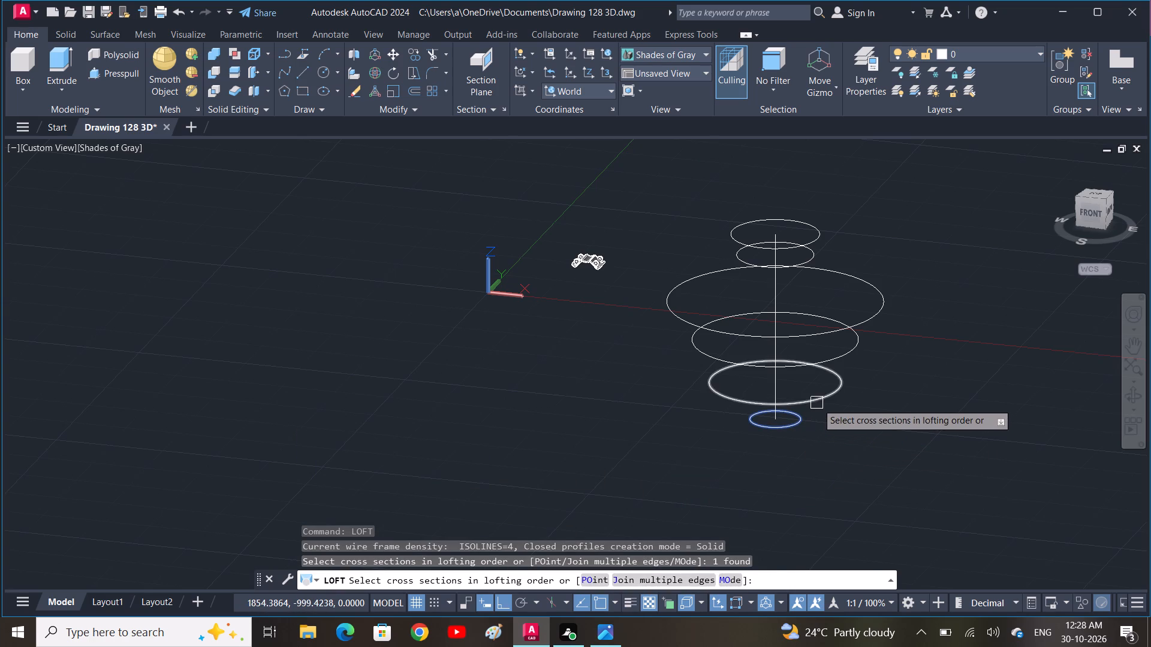
left_click(817, 403)
left_click(827, 356)
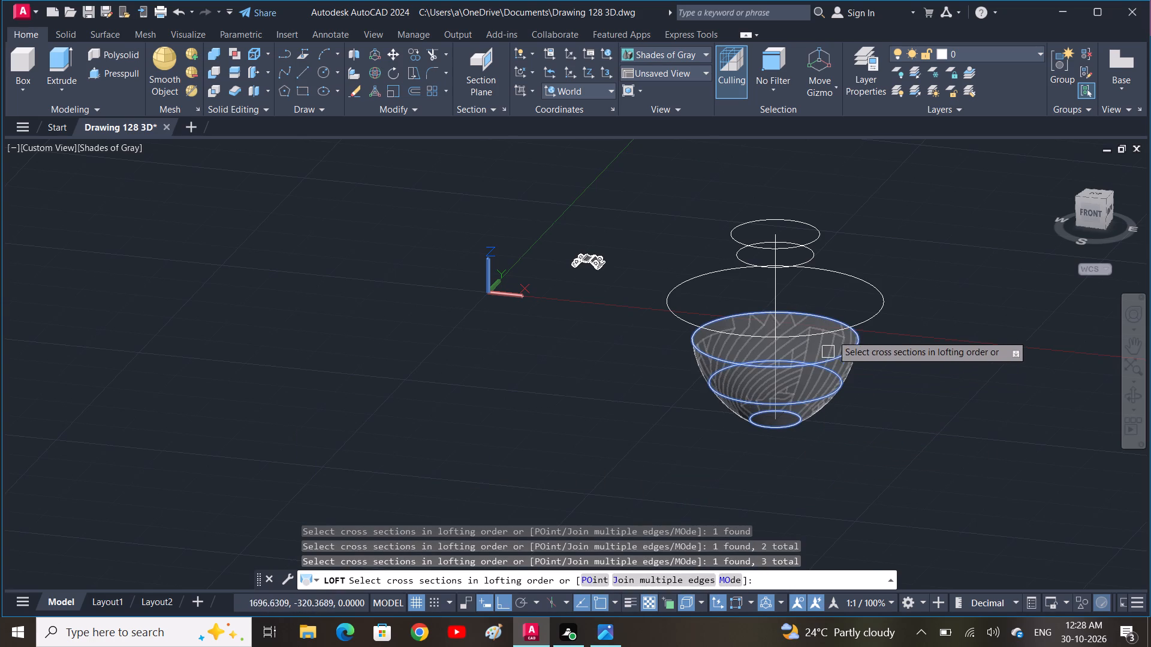
left_click(834, 328)
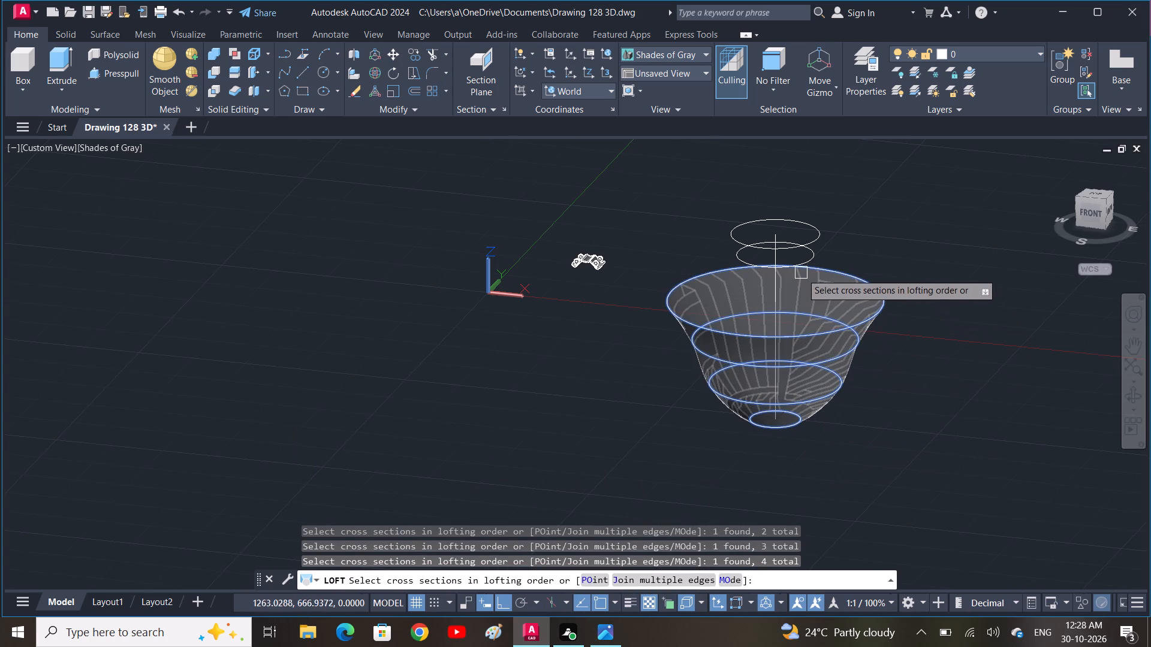
left_click(801, 268)
left_click(805, 248)
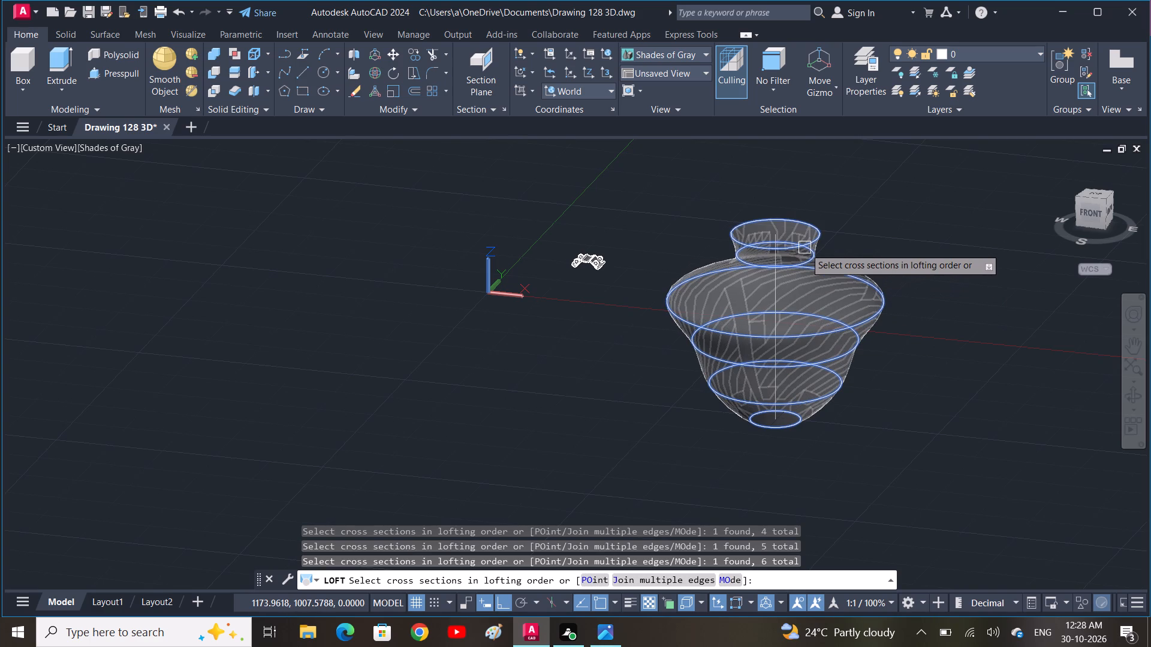
key("space")
key("space")
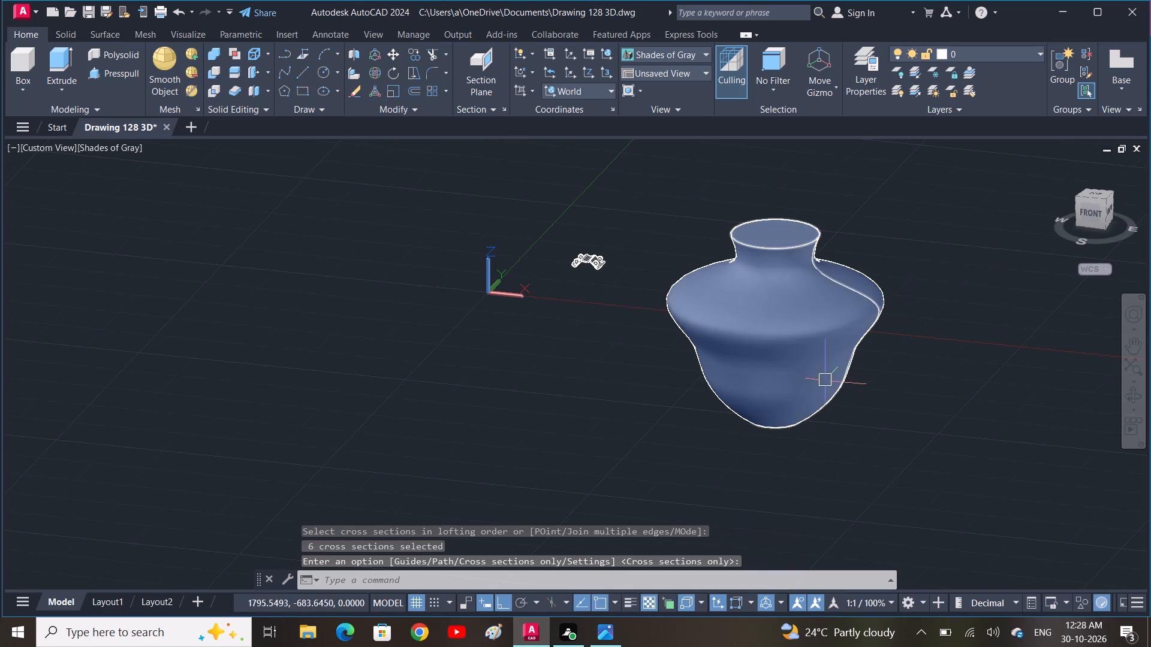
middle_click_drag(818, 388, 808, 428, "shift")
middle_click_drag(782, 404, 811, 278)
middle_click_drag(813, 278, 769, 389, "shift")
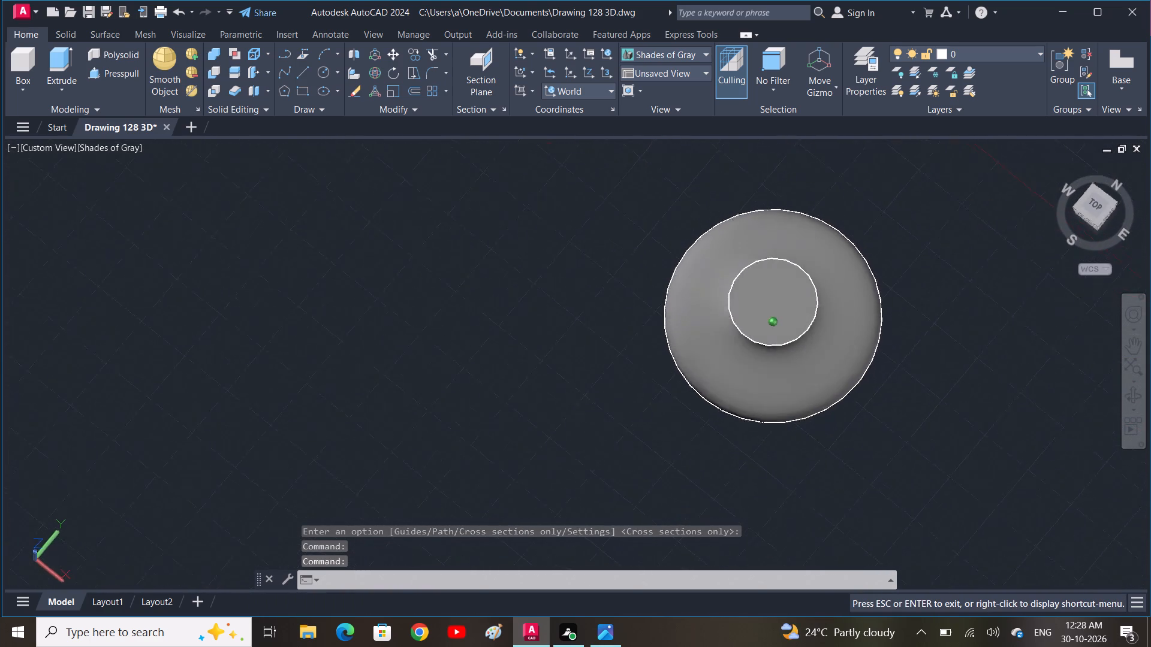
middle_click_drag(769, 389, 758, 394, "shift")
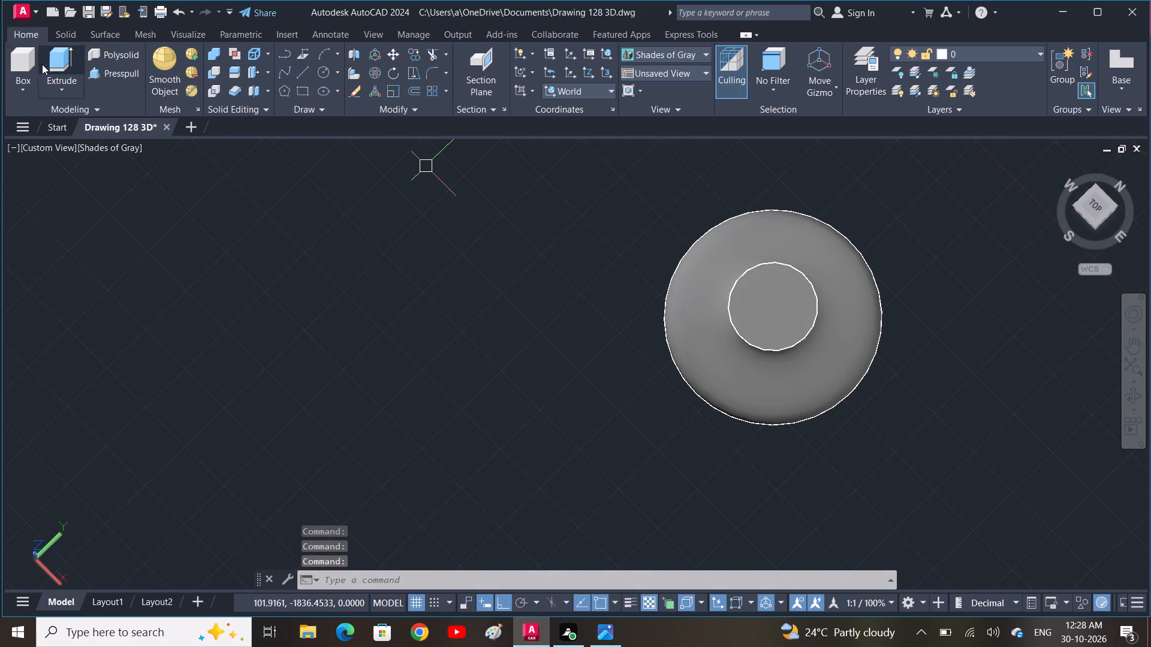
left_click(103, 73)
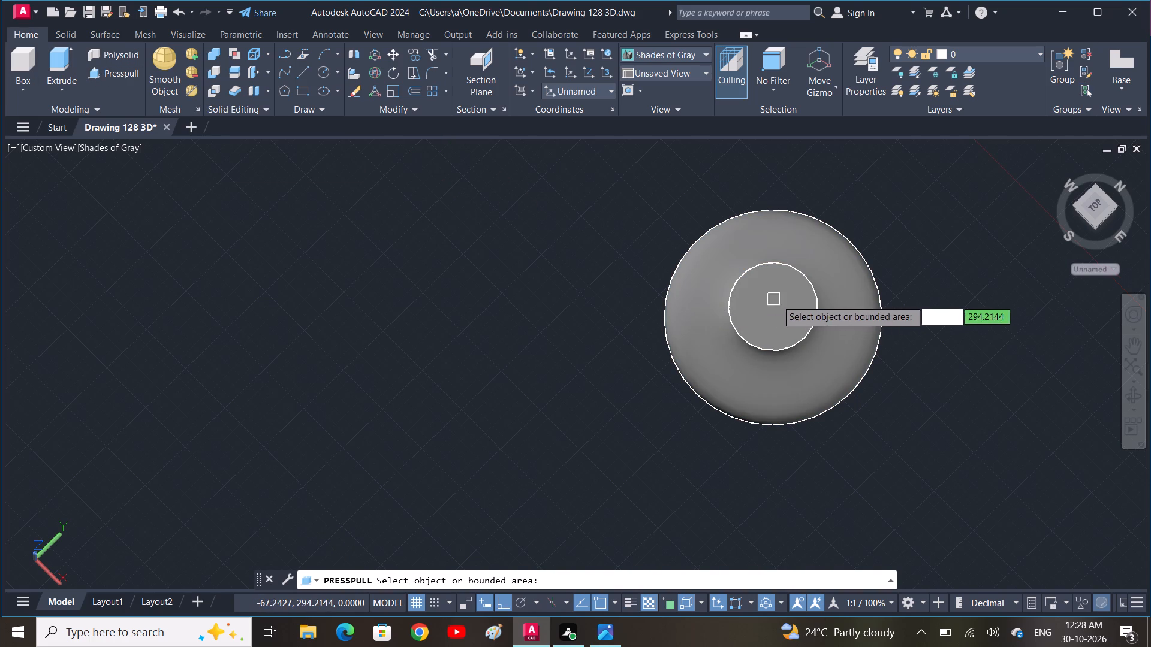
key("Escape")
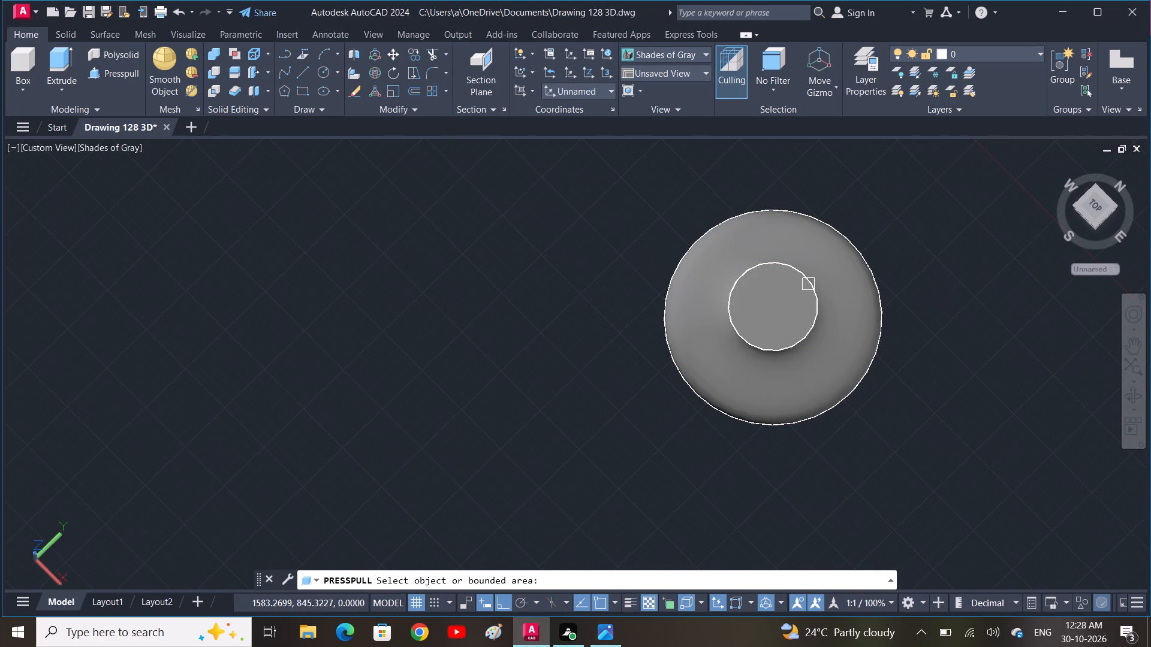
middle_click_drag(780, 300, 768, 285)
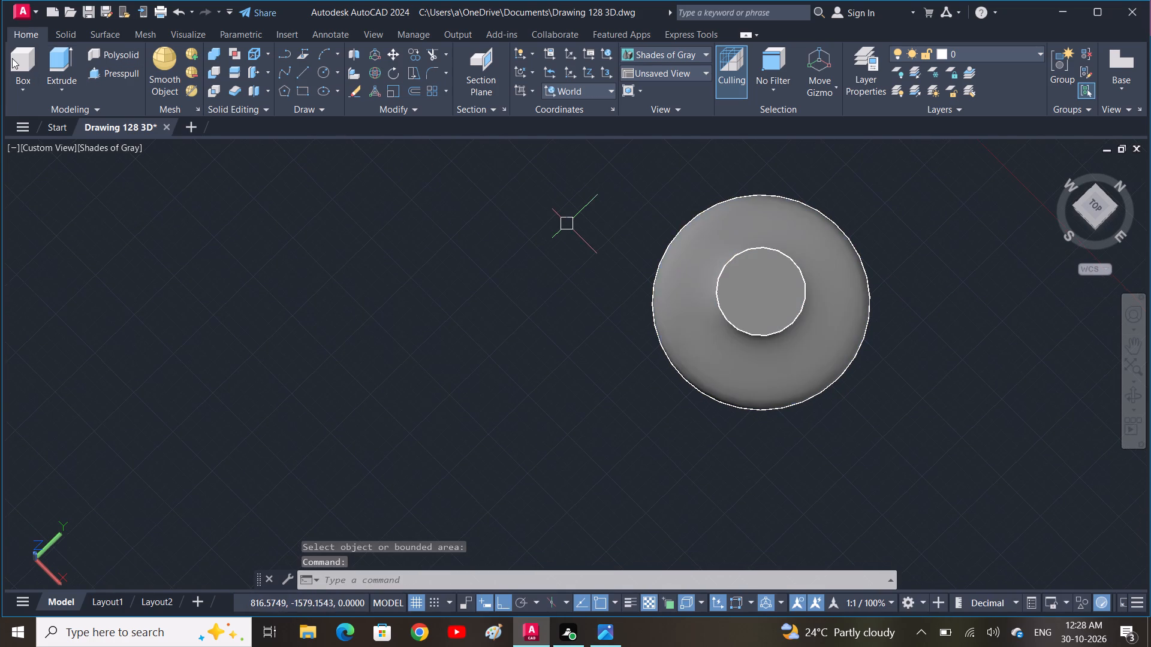
Switch to the Top view and frame the lofted vase shape.
left_click(51, 149)
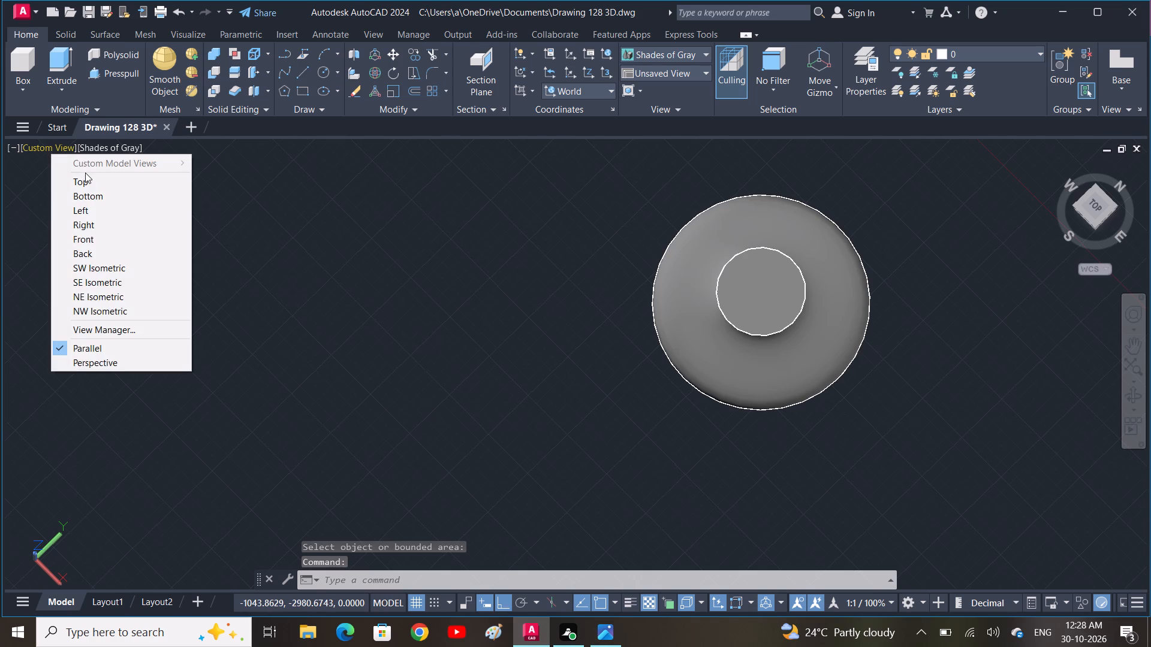
left_click(86, 176)
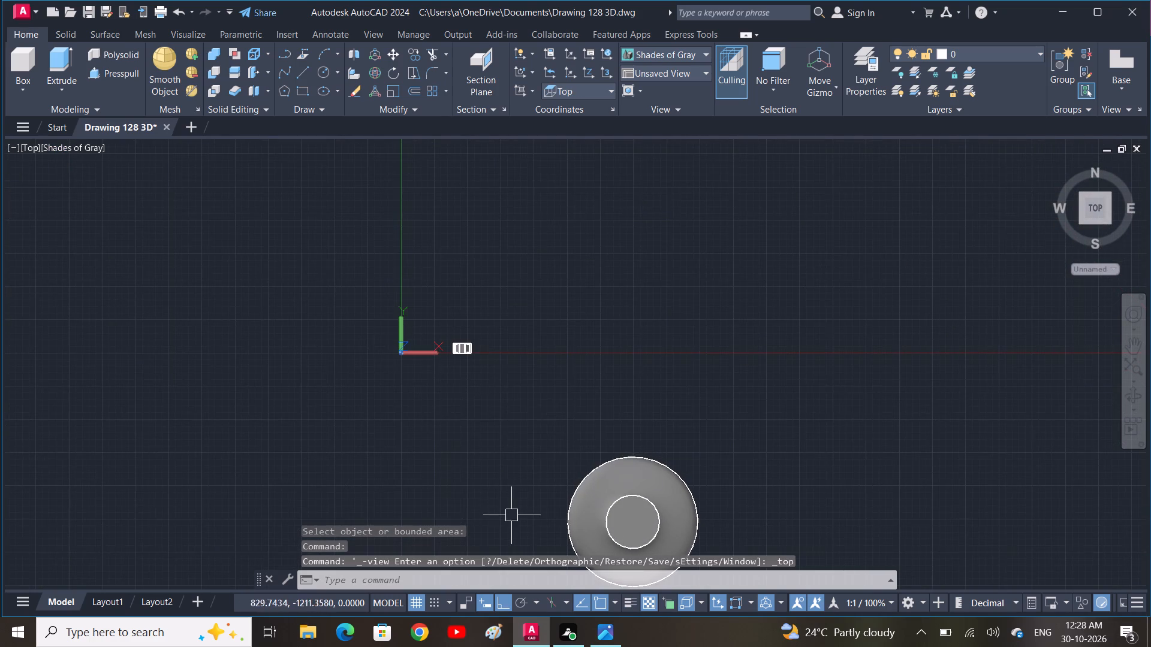
middle_click_drag(505, 498, 407, 352)
scroll(510, 410, "up", 1)
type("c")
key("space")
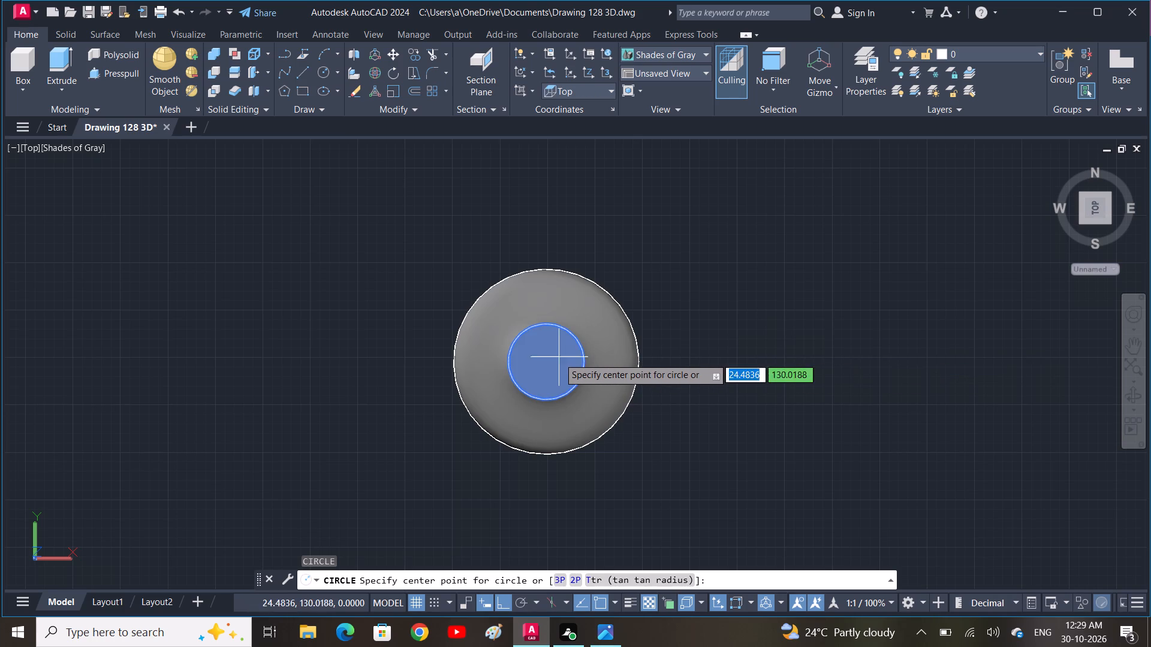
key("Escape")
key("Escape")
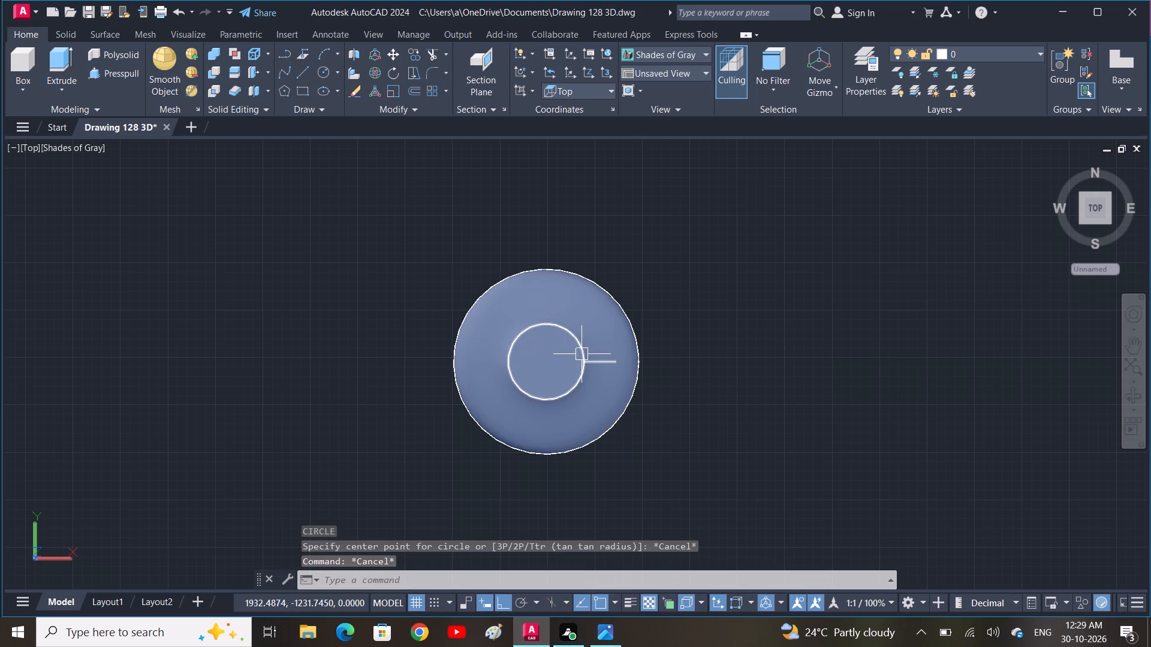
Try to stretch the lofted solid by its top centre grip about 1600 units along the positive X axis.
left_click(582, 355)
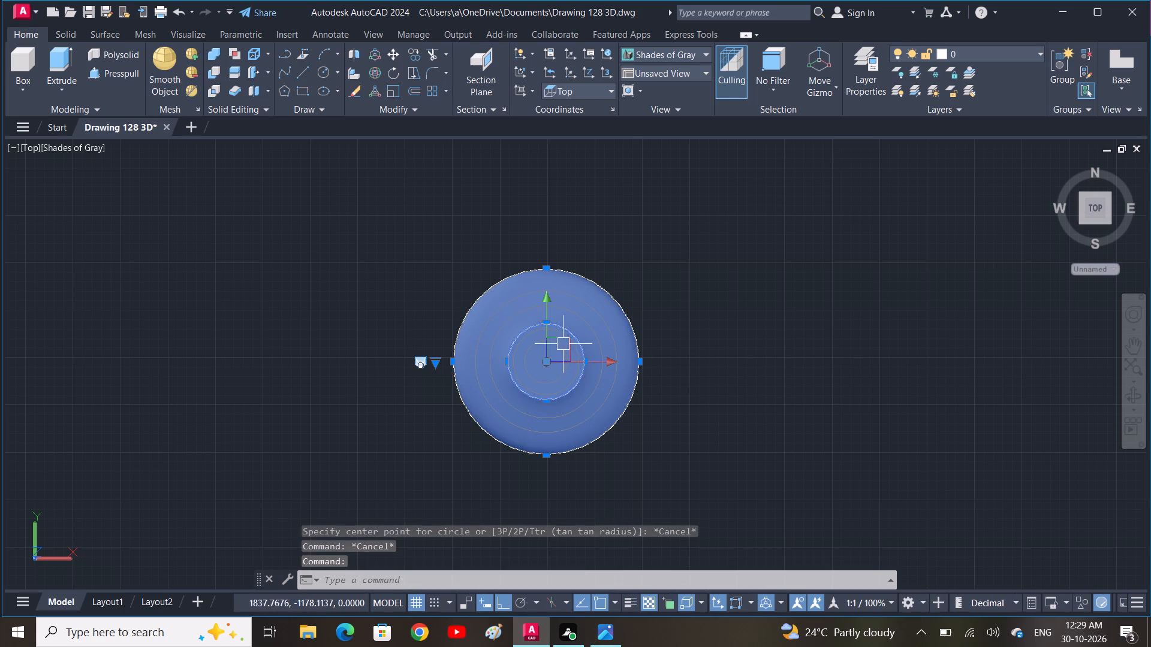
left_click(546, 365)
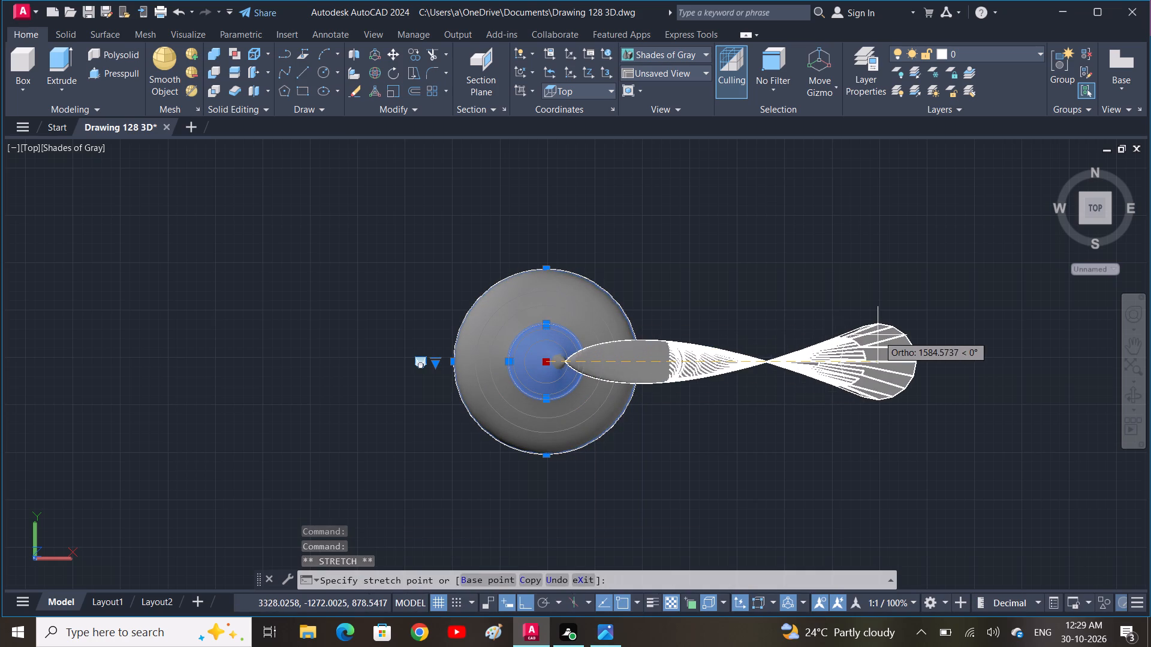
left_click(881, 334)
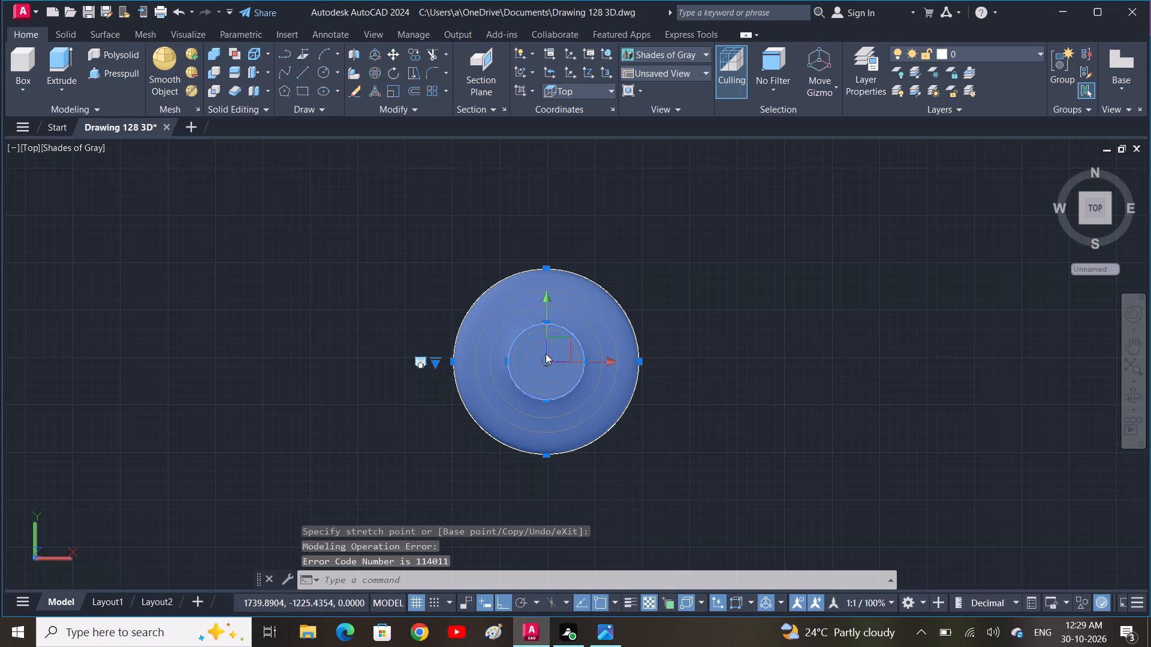
Move the lofted solid in the XY plane, farther east of its original position.
left_click(546, 353)
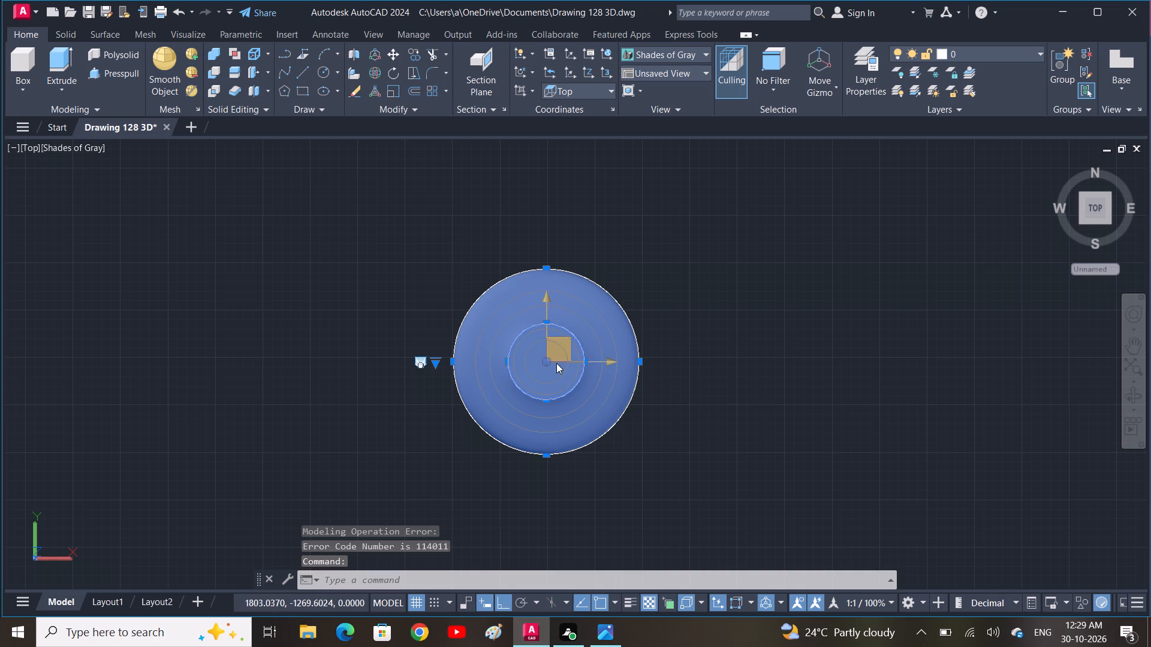
left_click_drag(550, 363, 760, 347)
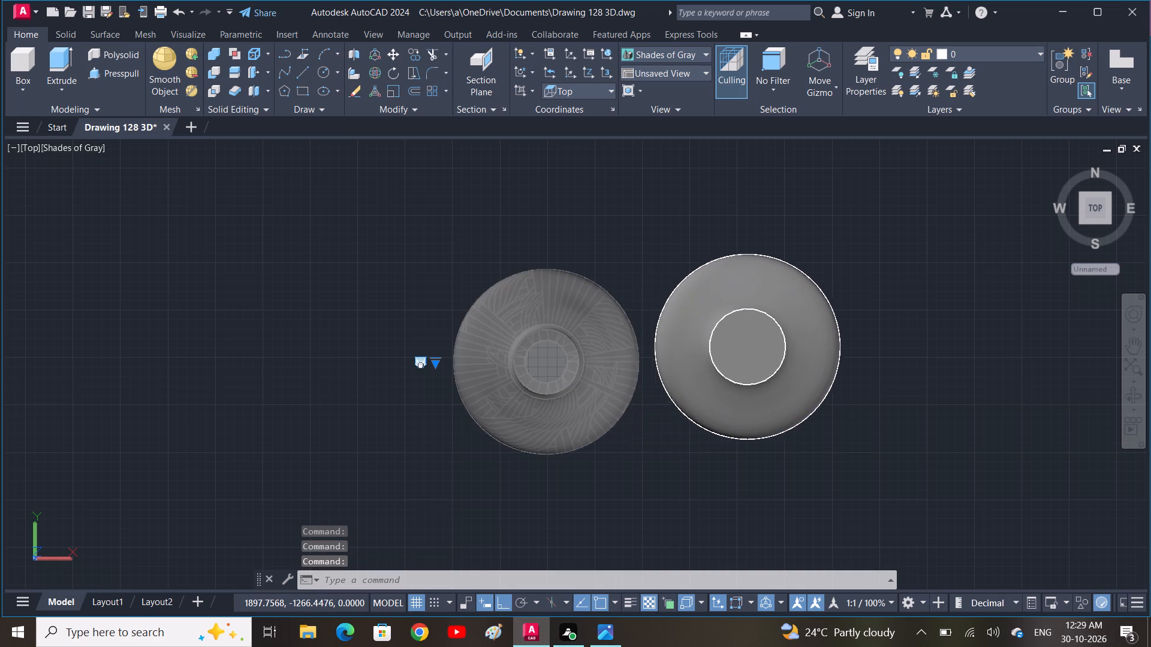
left_click_drag(760, 347, 773, 344)
left_click(793, 347)
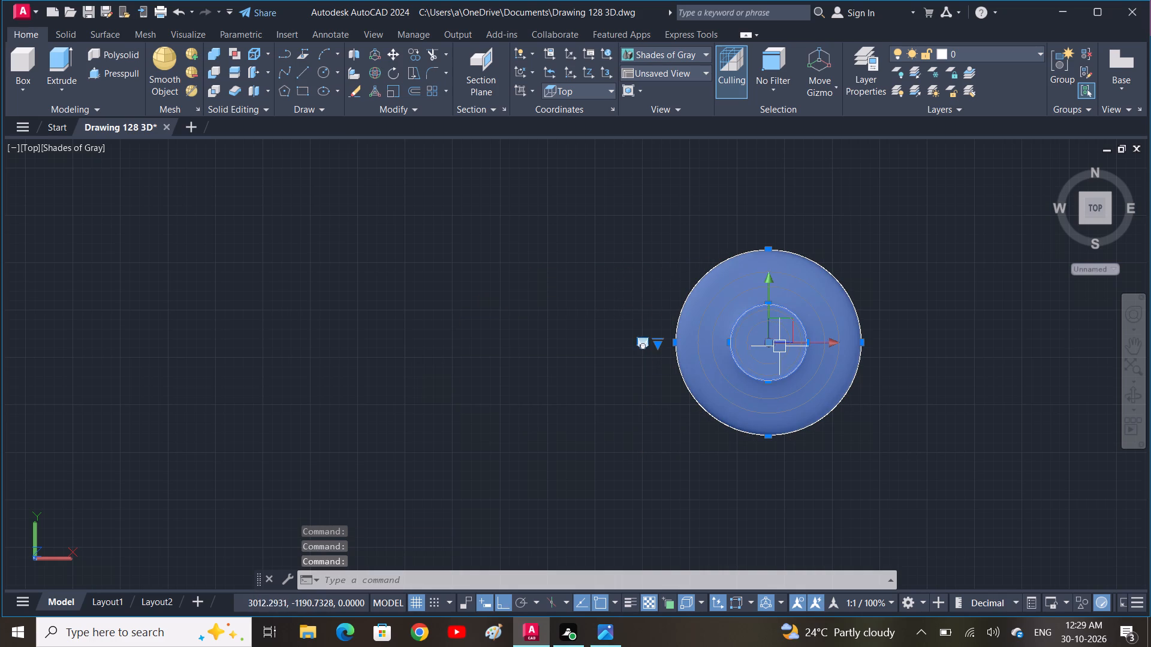
left_click(773, 346)
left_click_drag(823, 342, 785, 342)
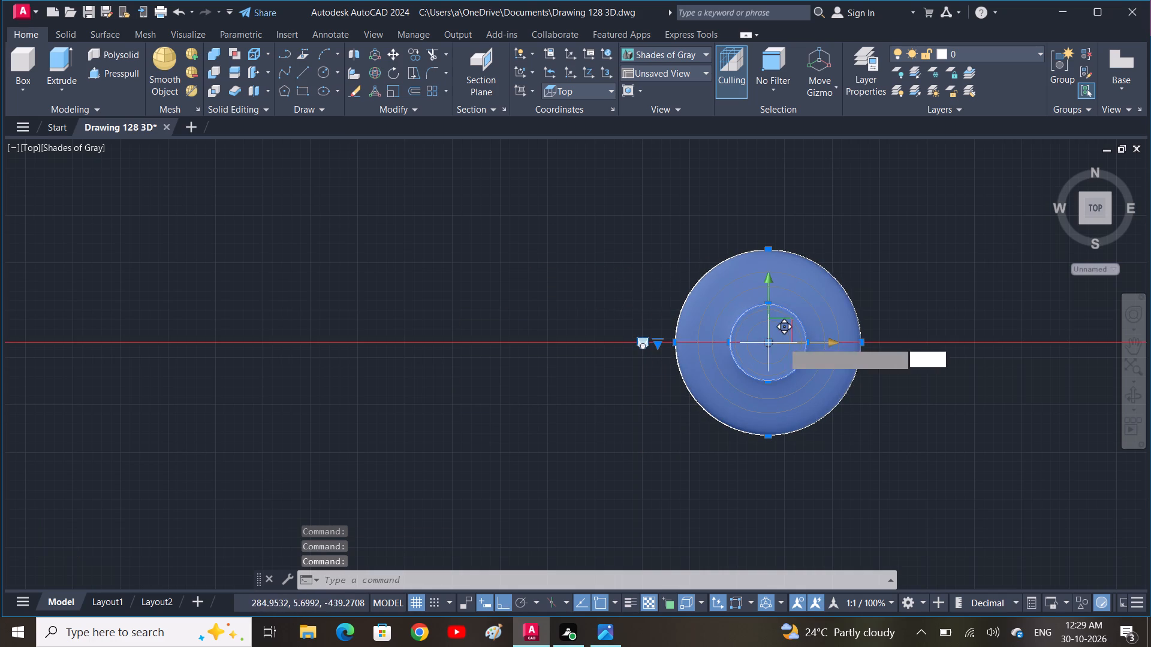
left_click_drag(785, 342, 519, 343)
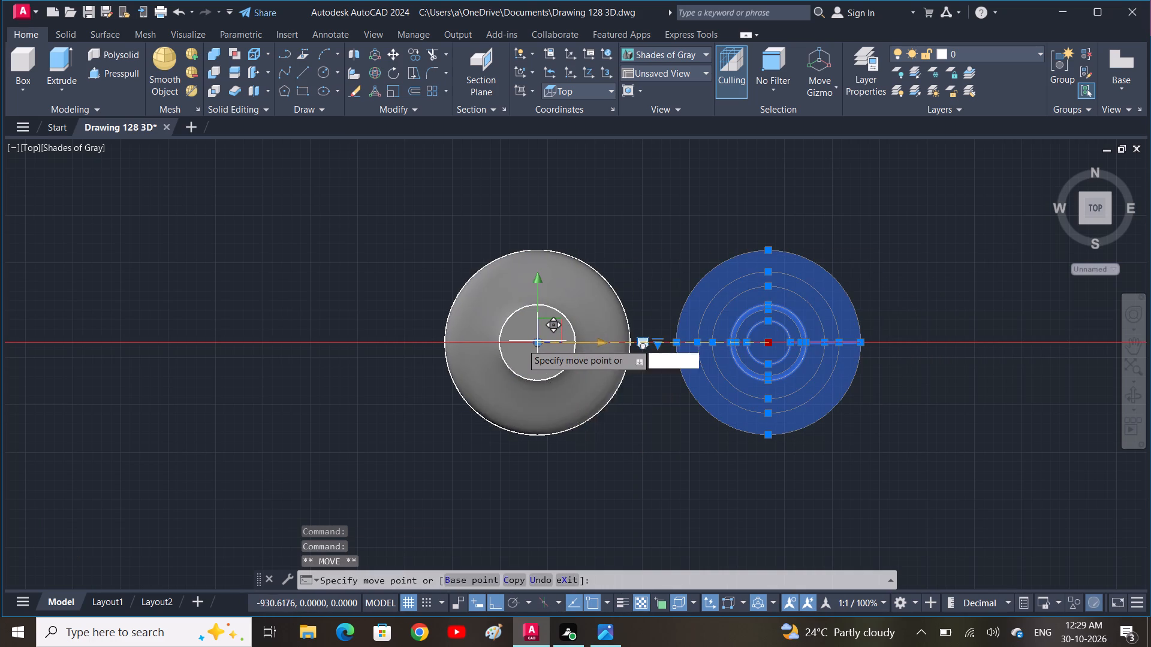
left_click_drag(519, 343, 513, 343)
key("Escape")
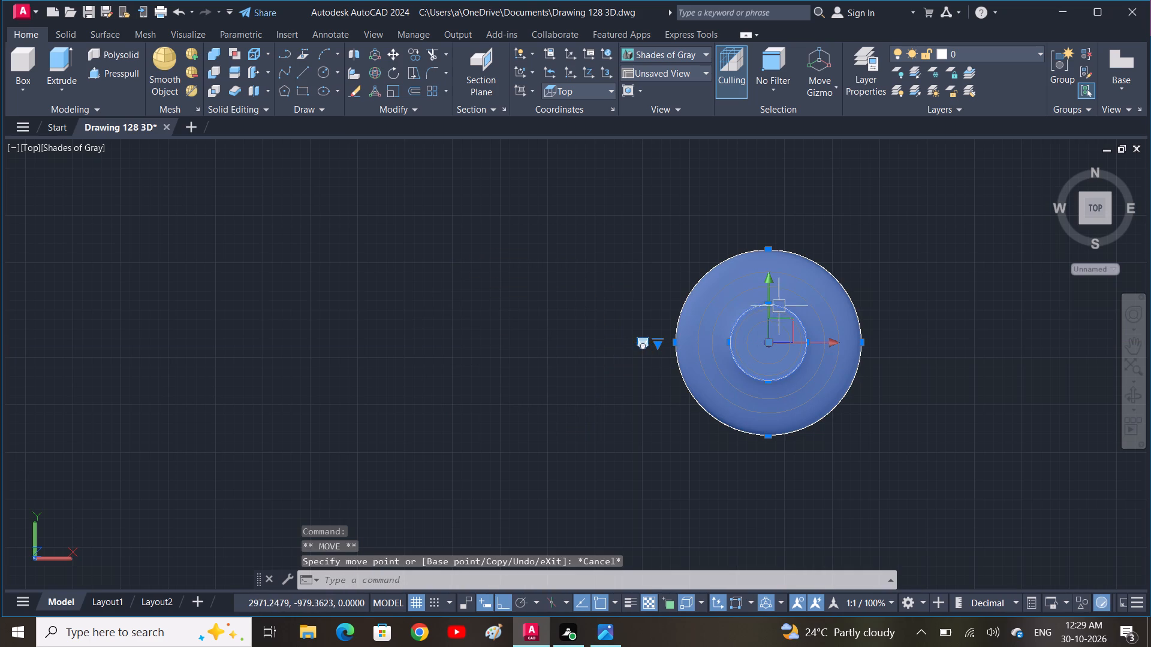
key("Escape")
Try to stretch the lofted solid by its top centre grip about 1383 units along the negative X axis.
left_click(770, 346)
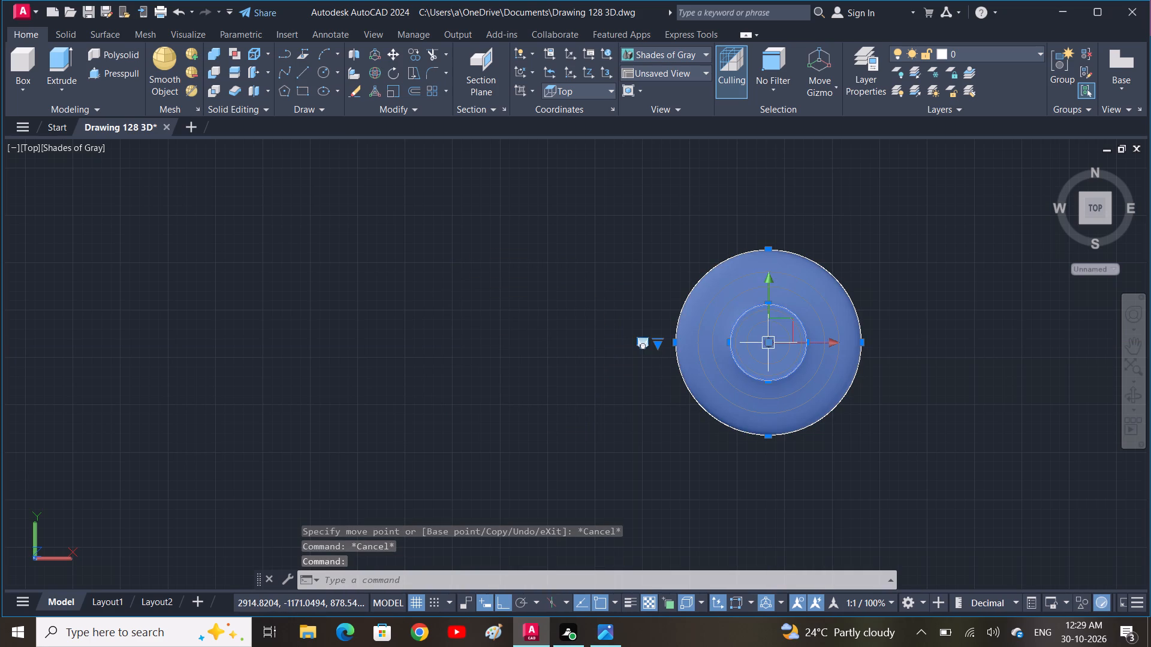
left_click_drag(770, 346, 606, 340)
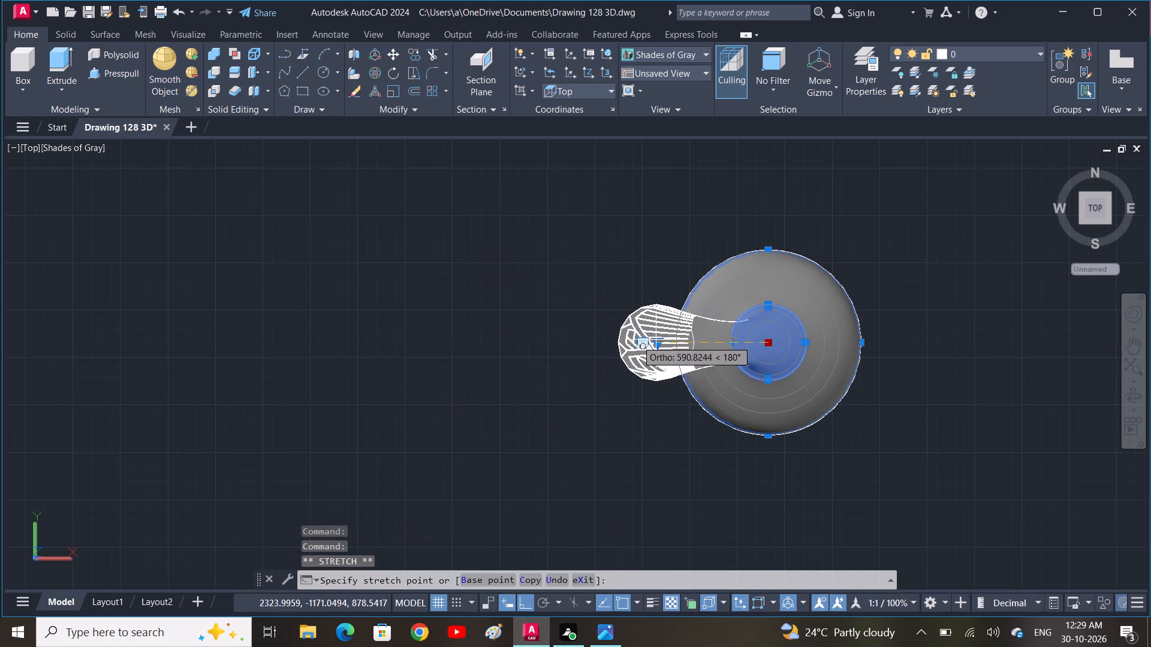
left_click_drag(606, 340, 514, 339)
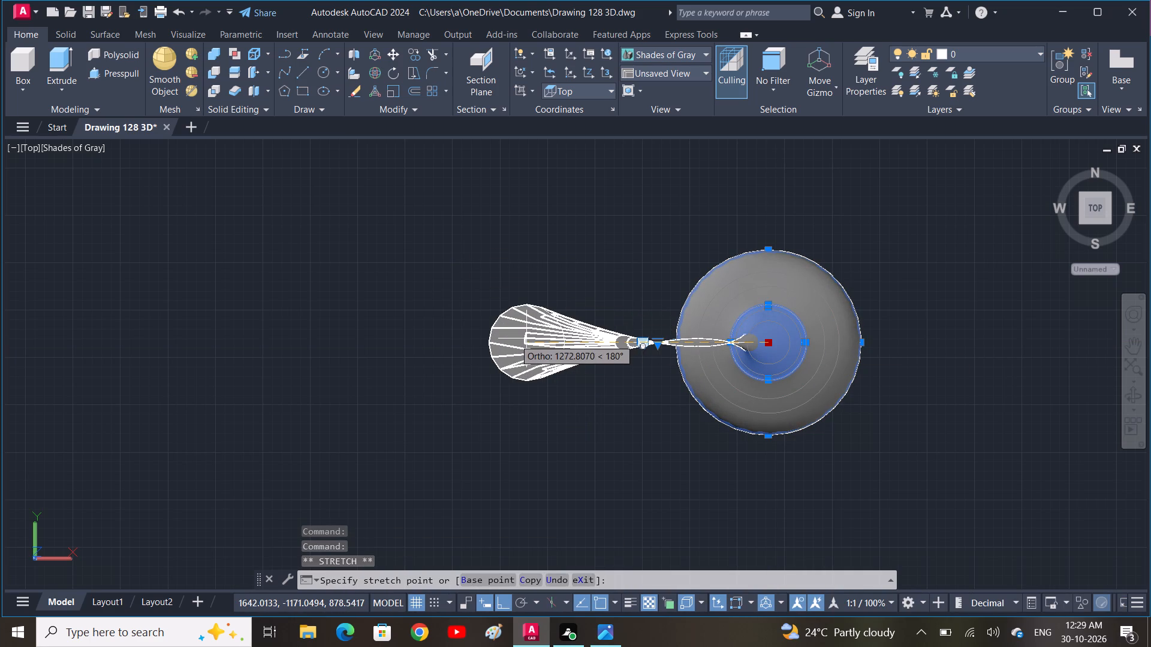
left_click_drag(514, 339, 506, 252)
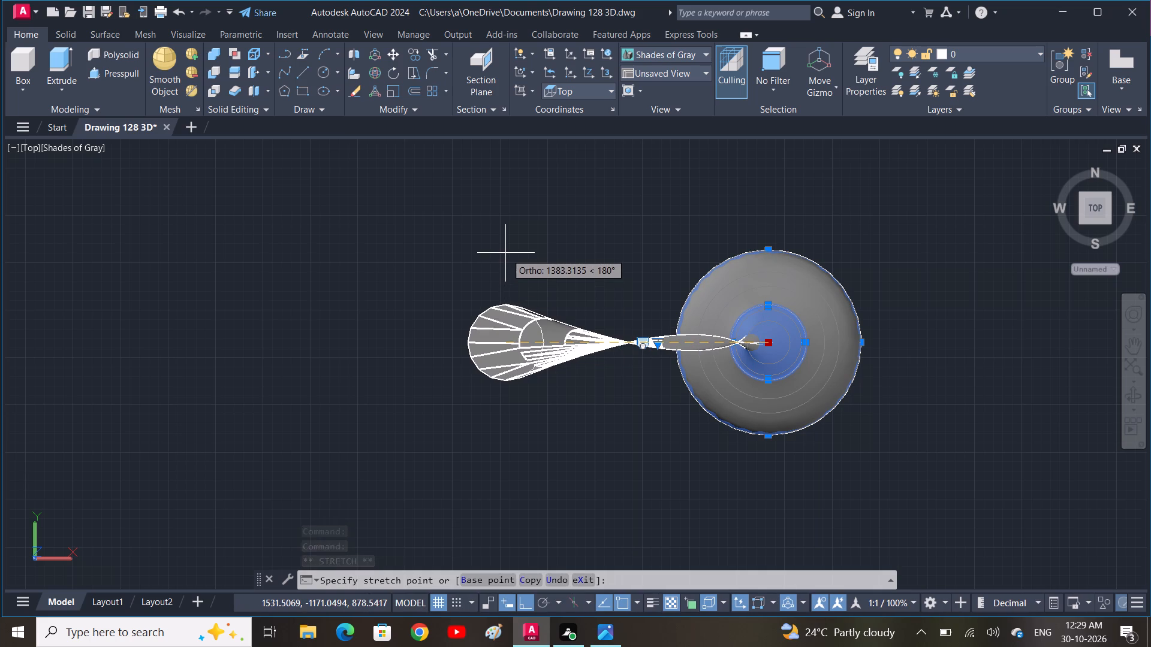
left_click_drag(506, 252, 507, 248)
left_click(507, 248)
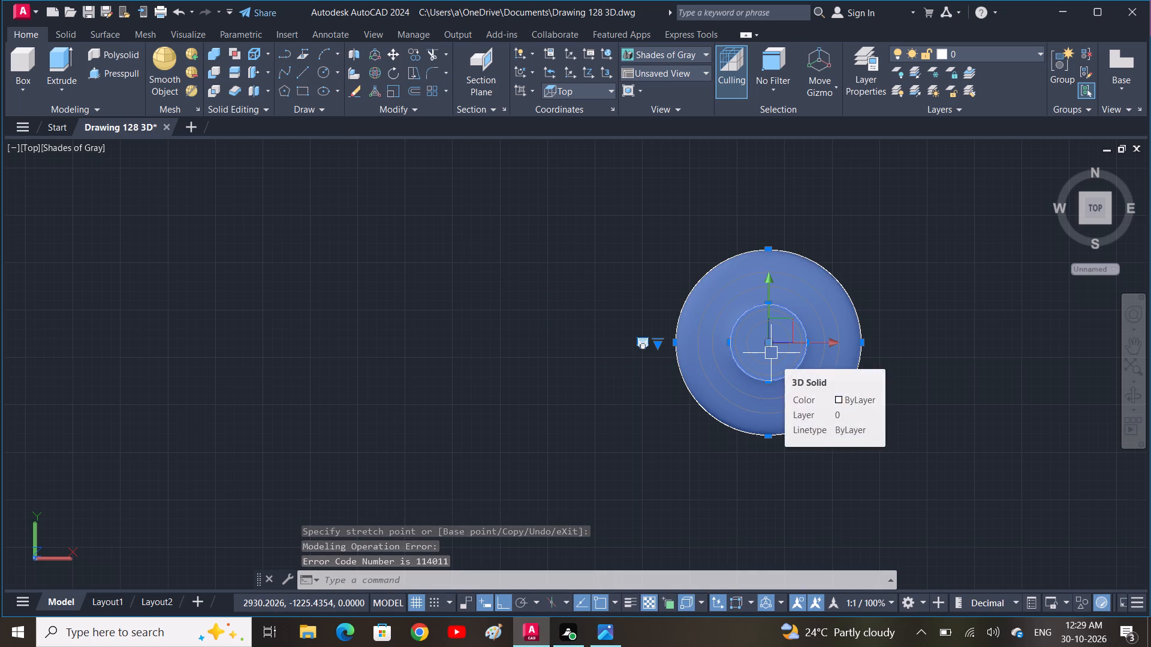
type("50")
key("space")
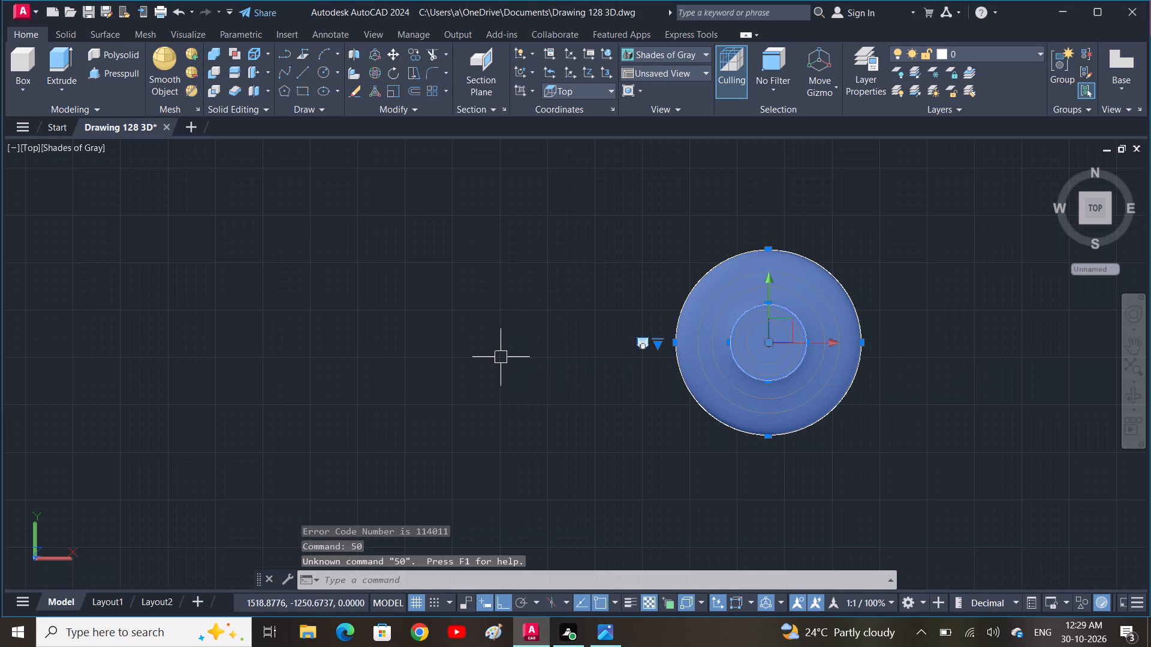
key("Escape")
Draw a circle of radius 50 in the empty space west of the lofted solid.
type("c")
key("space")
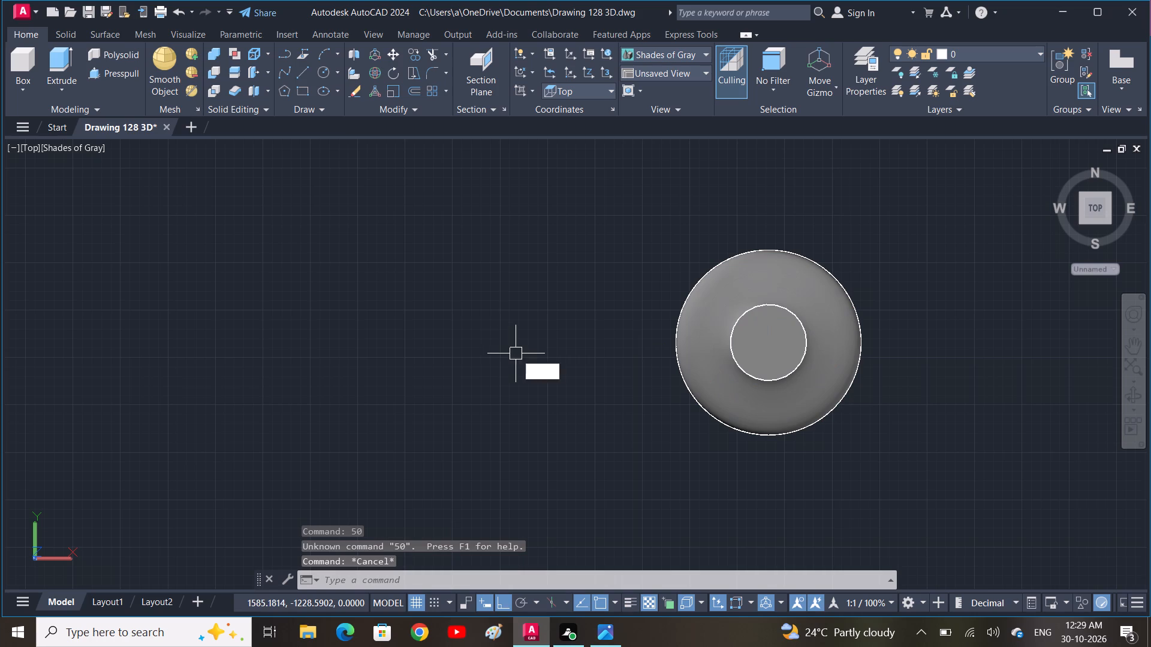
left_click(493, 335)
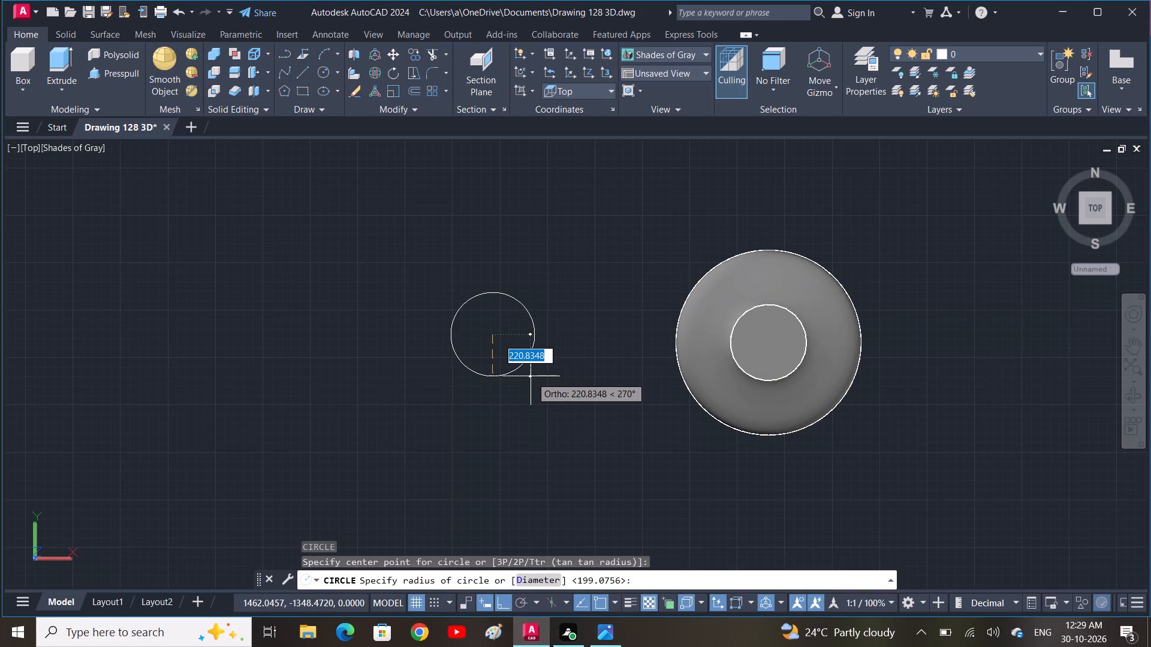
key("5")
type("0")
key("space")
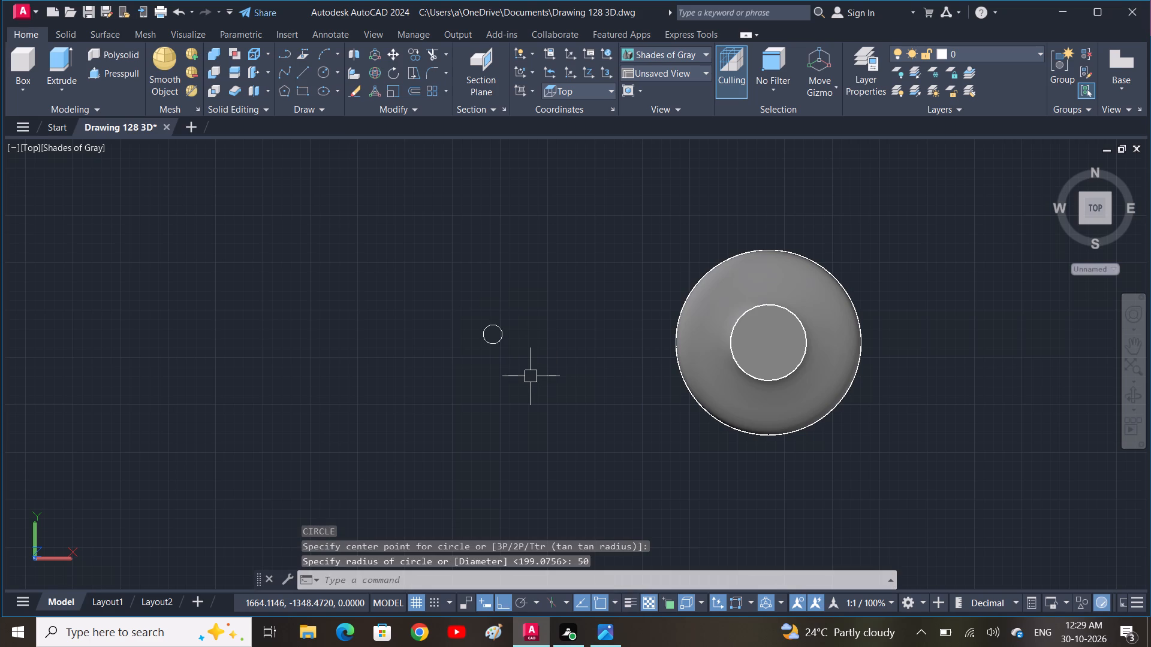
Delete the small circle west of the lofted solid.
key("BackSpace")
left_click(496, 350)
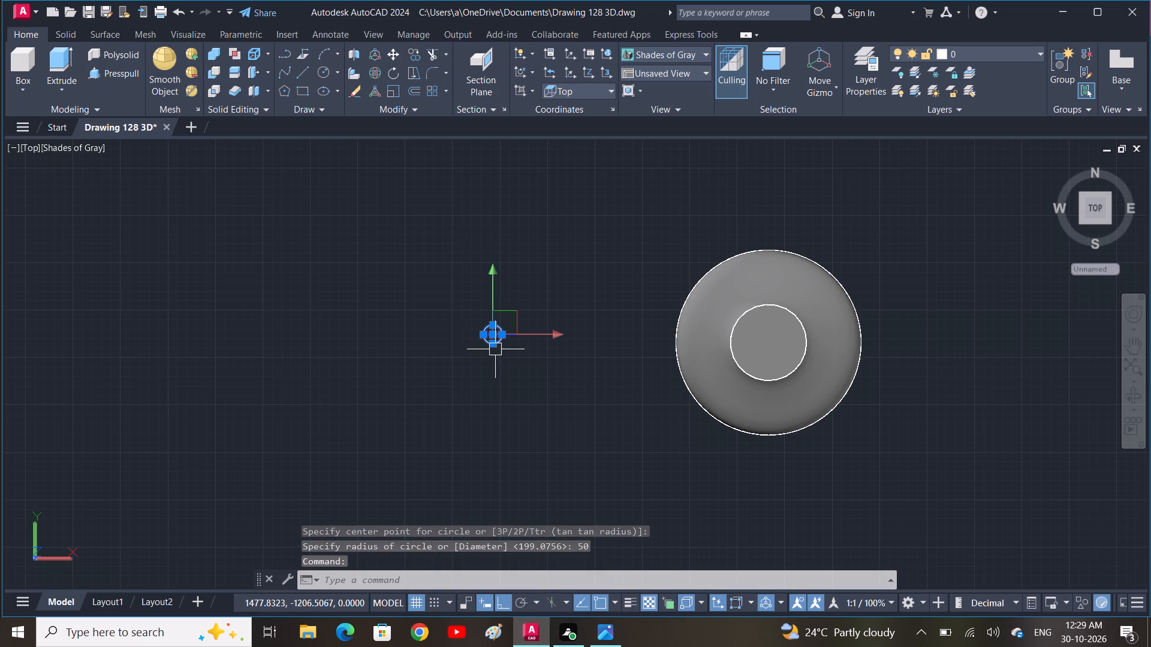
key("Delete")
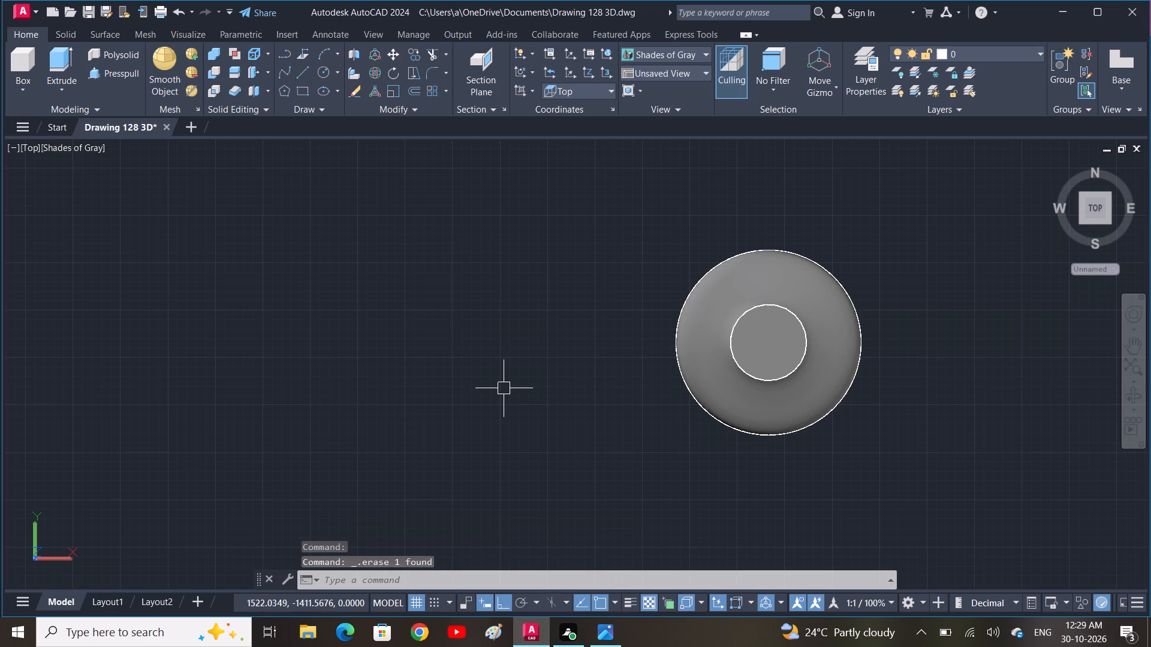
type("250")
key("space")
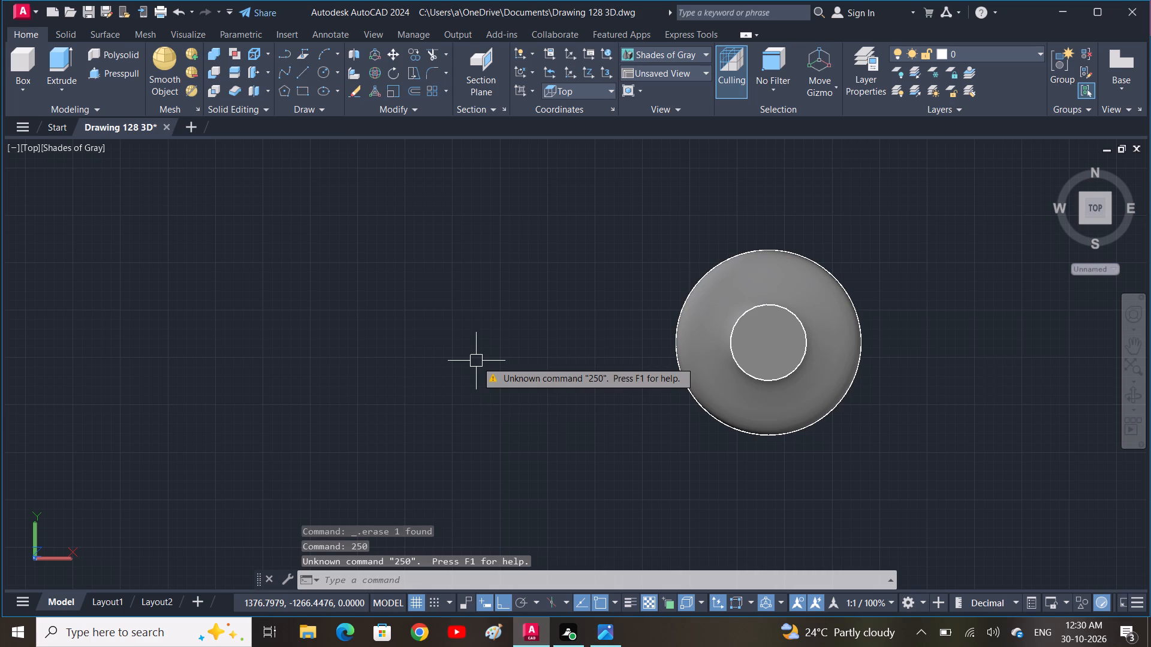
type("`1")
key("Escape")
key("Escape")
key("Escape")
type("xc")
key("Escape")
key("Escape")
Draw a circle of radius 250 in the empty space west of the lofted solid.
type("c")
key("space")
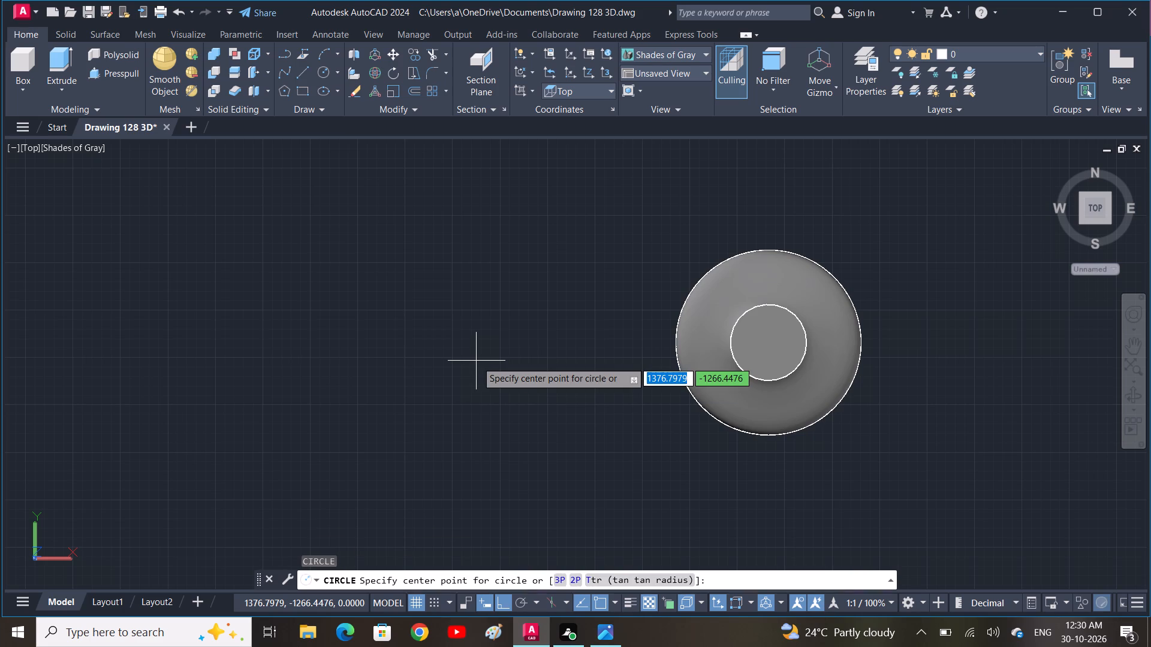
left_click(472, 350)
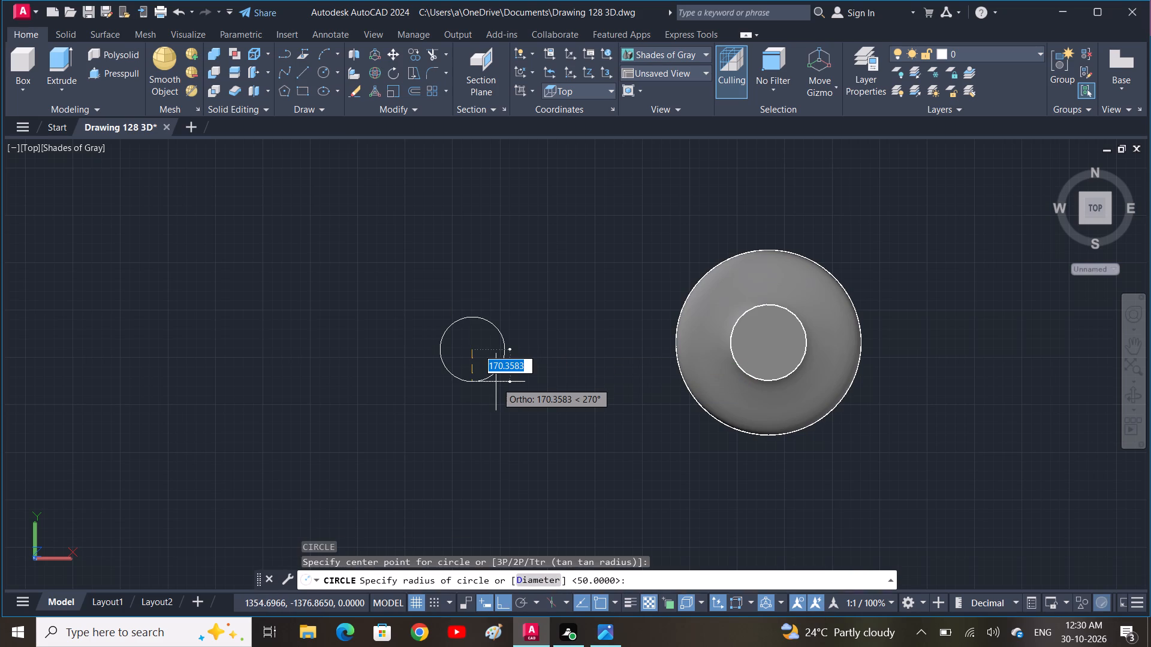
type("250")
key("space")
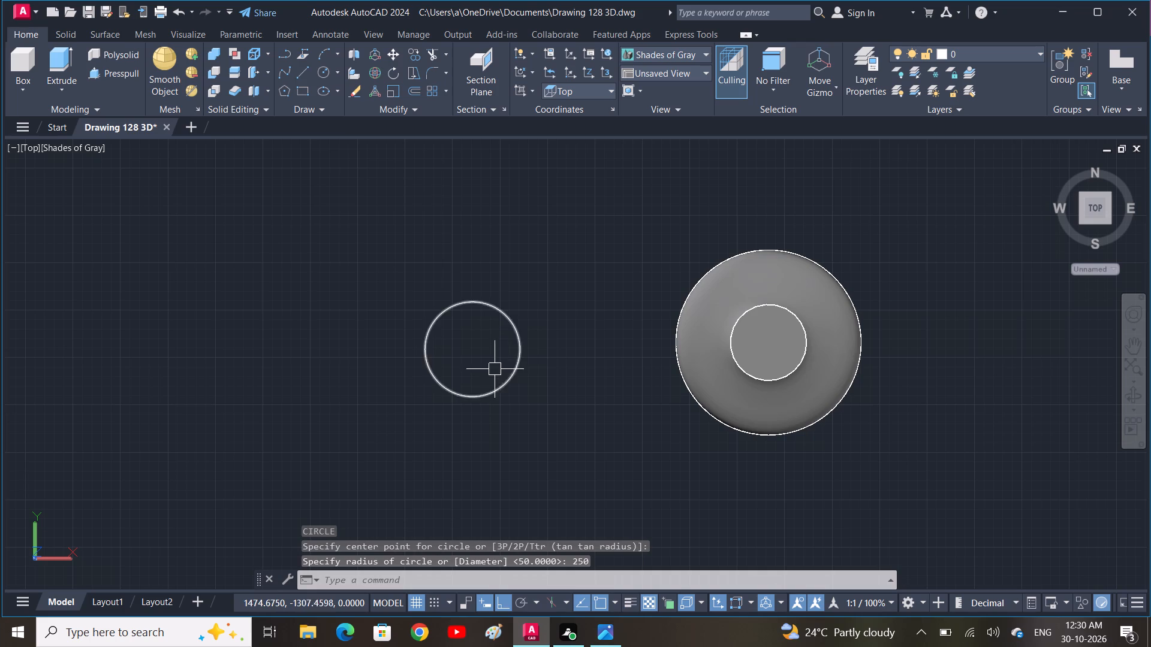
Move the radius 250 circle by its centre onto the centre of the lofted solid's top face.
left_click(525, 356)
type("m")
key("space")
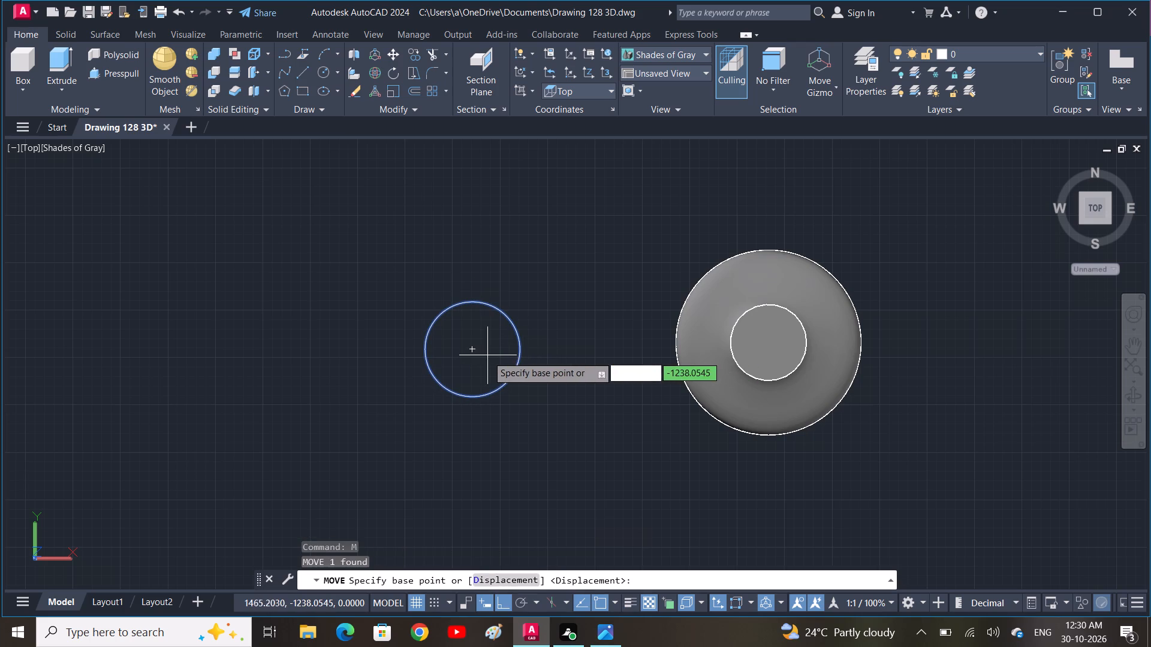
left_click(470, 350)
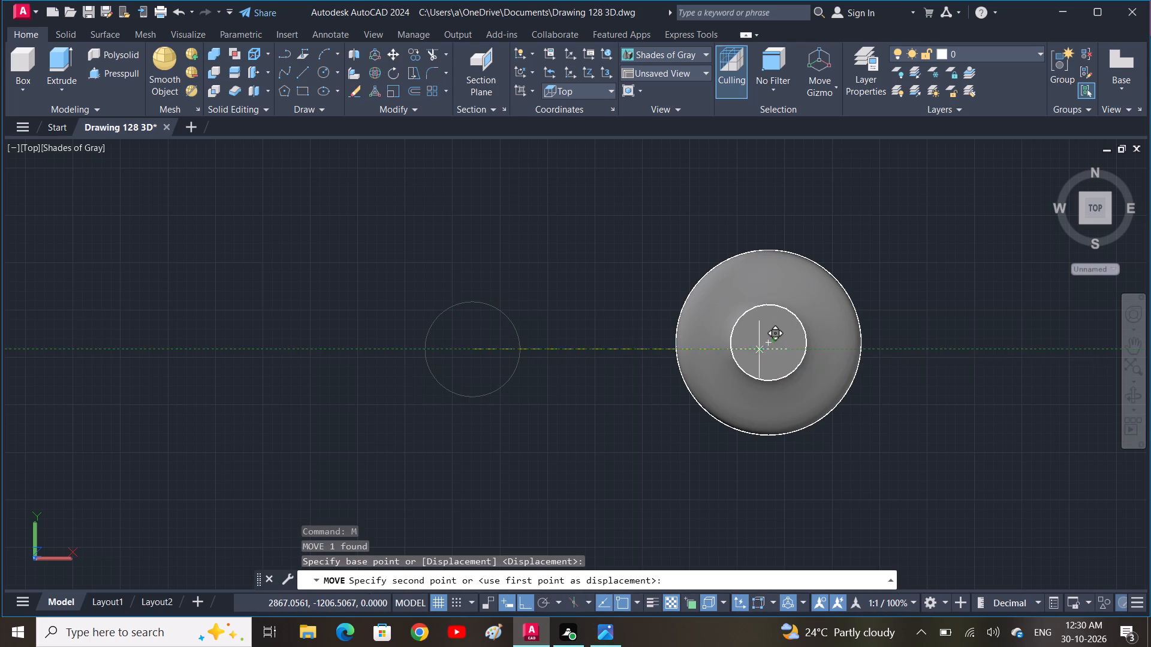
left_click(767, 342)
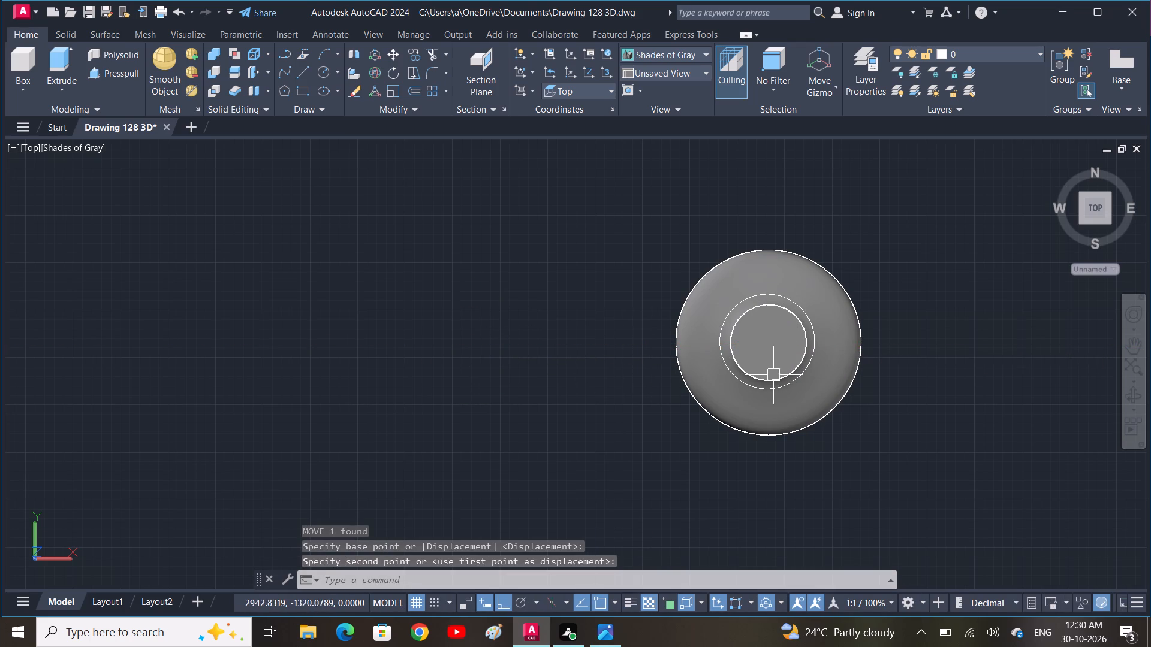
Presspull the circle around the vase's neck downward through the whole solid to a depth below its base.
middle_click_drag(753, 419, 797, 276, "shift")
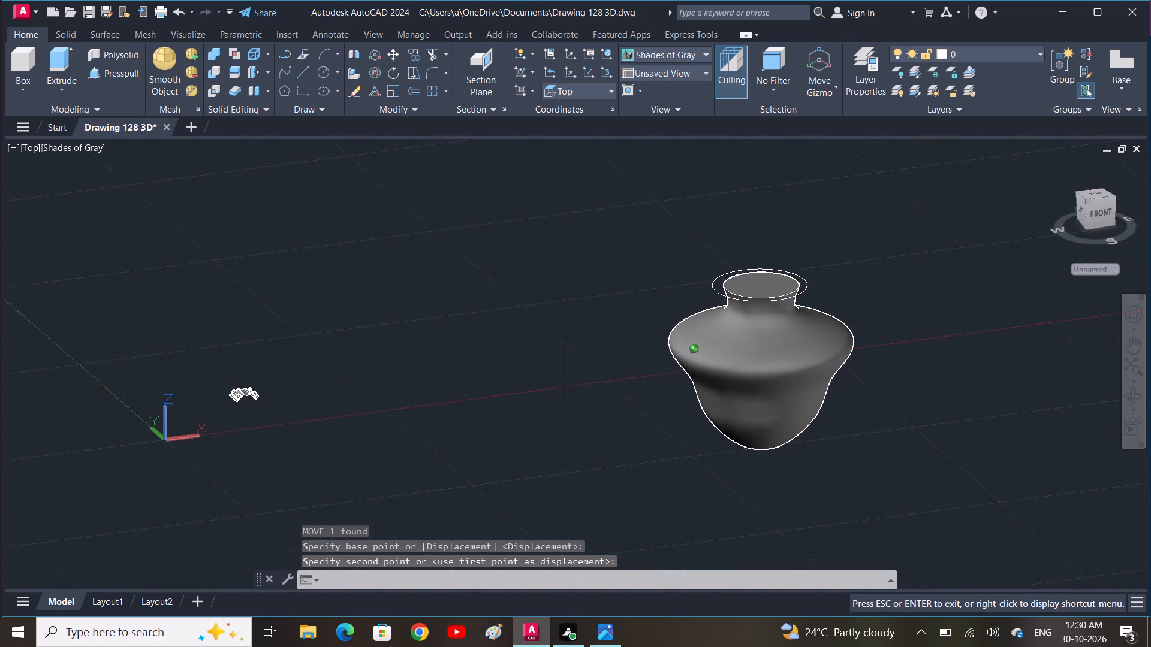
middle_click_drag(797, 276, 801, 268, "shift")
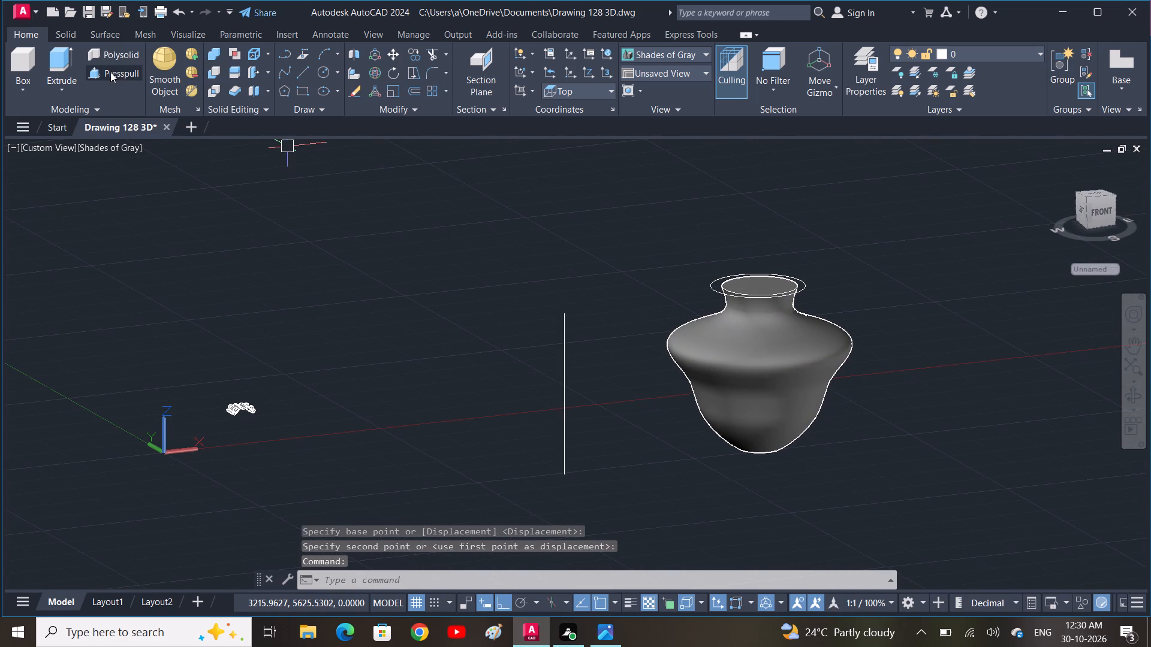
left_click(113, 73)
left_click(749, 295)
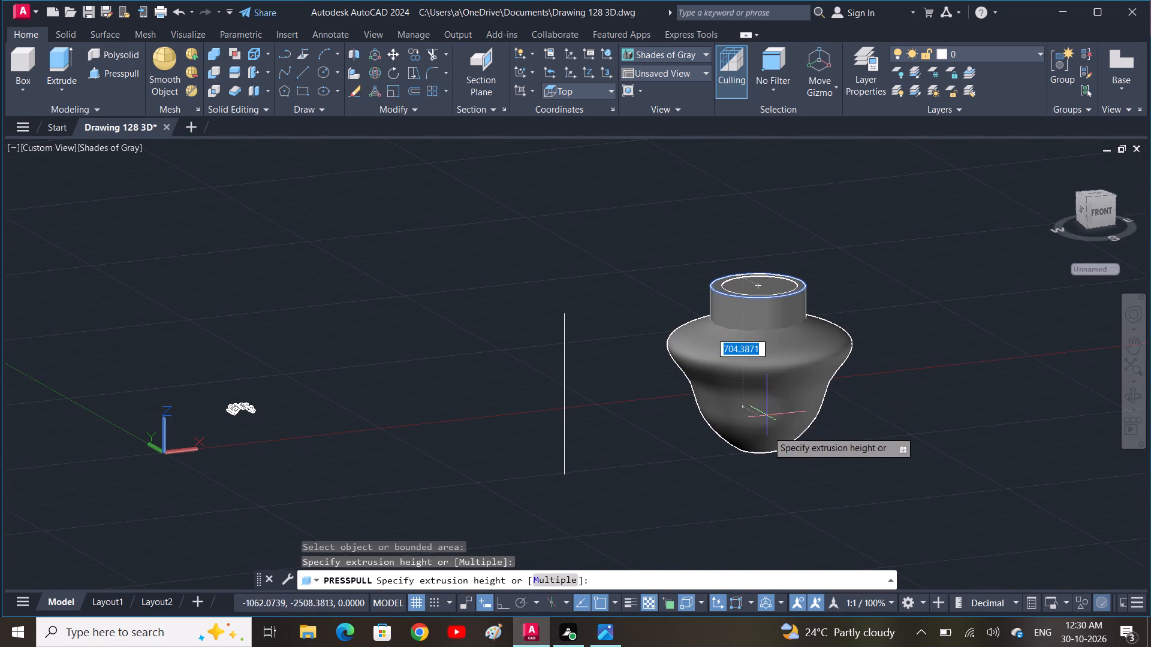
left_click(767, 485)
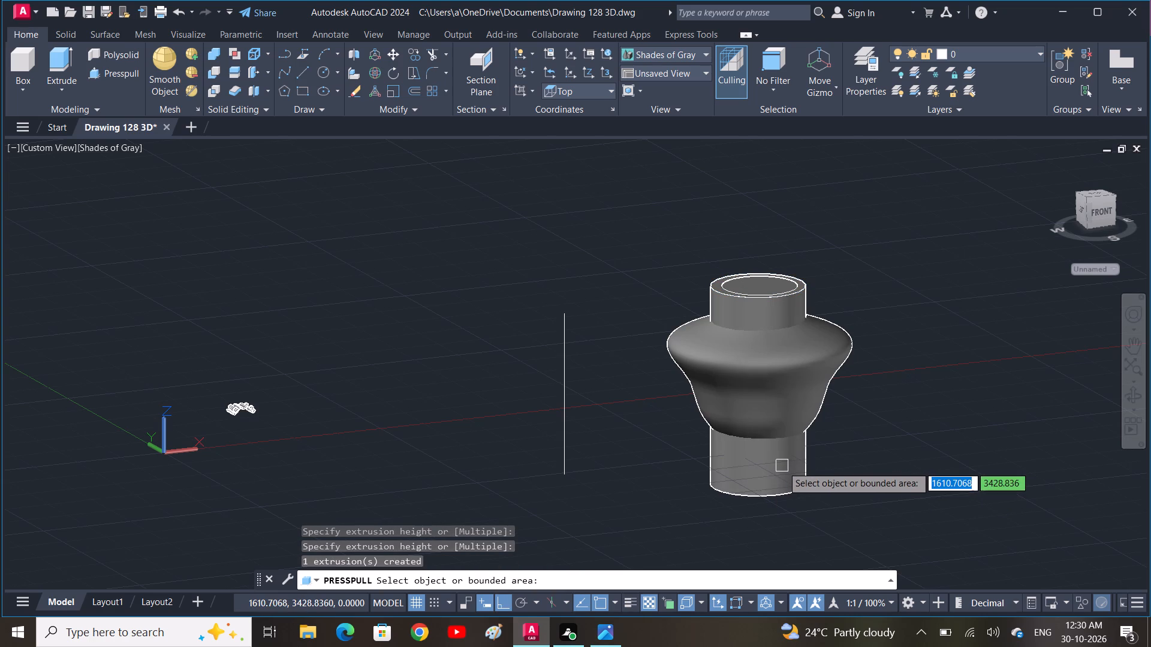
key("Escape")
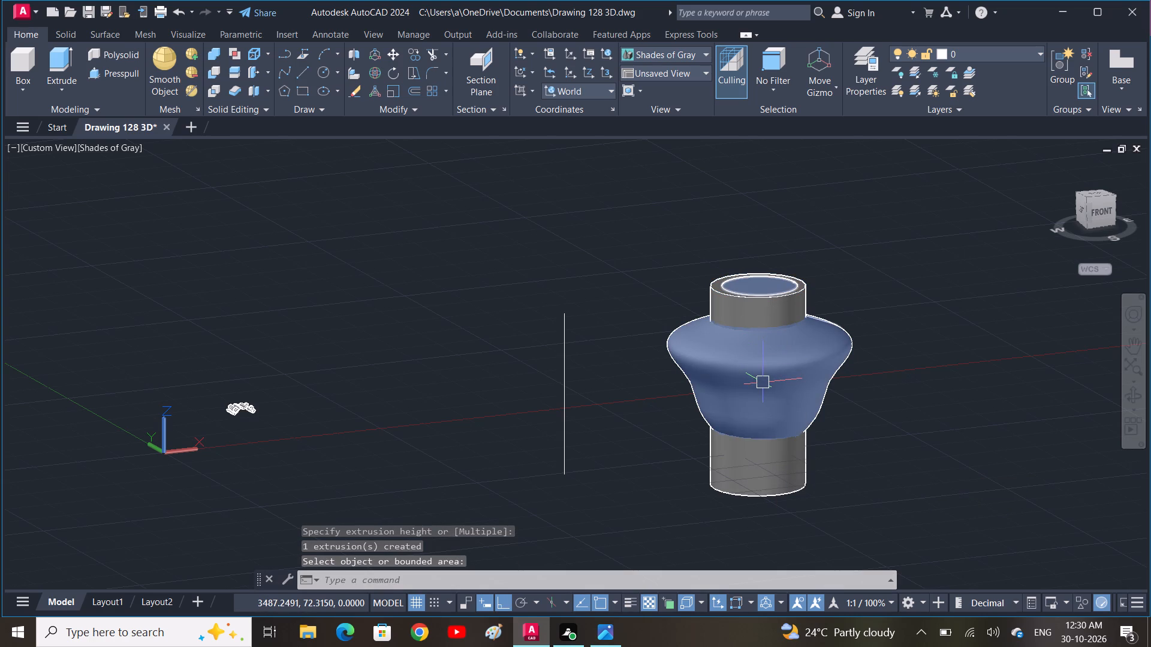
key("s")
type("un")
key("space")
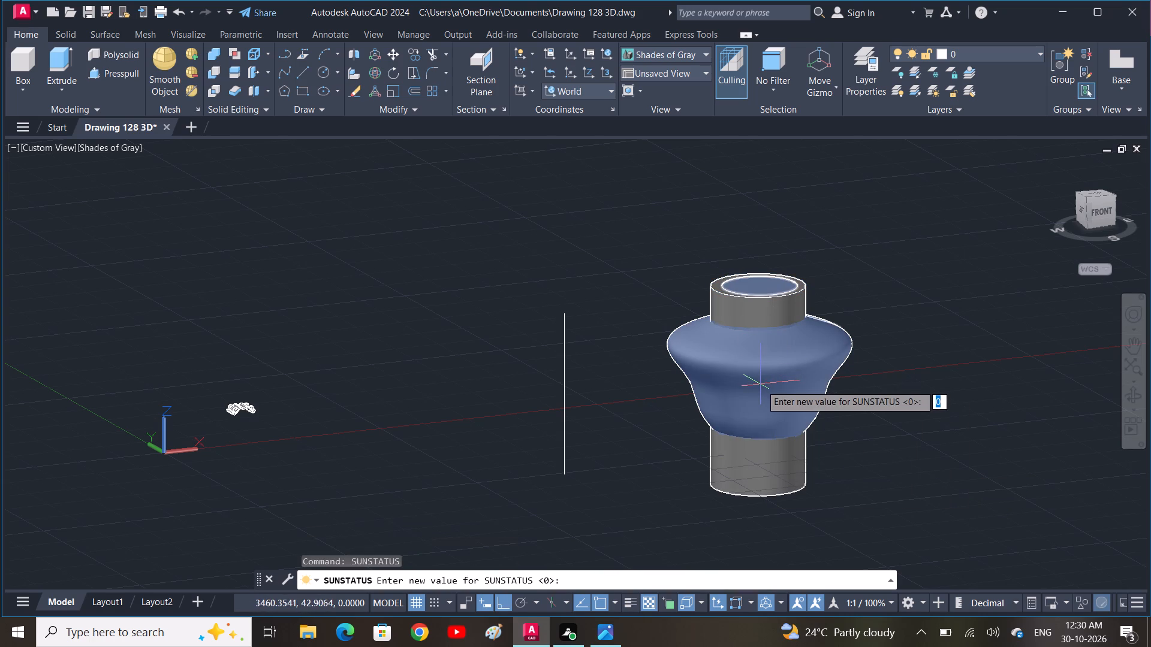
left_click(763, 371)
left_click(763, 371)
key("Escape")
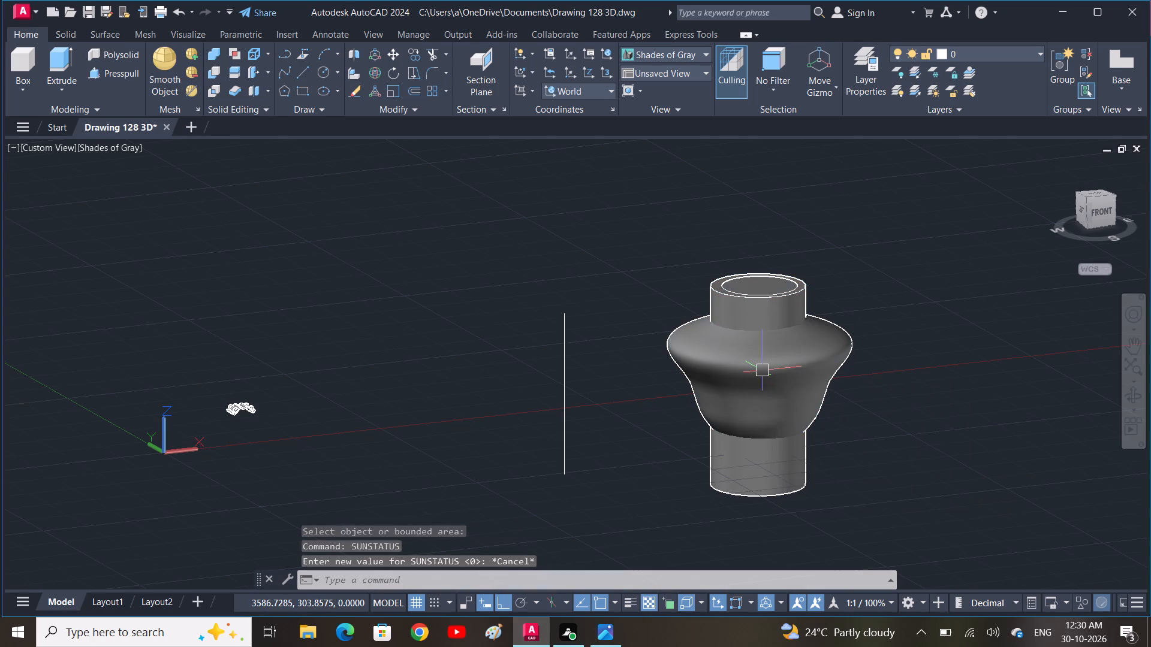
Subtract the presspulled cylinder from the lofted vase solid.
type("su")
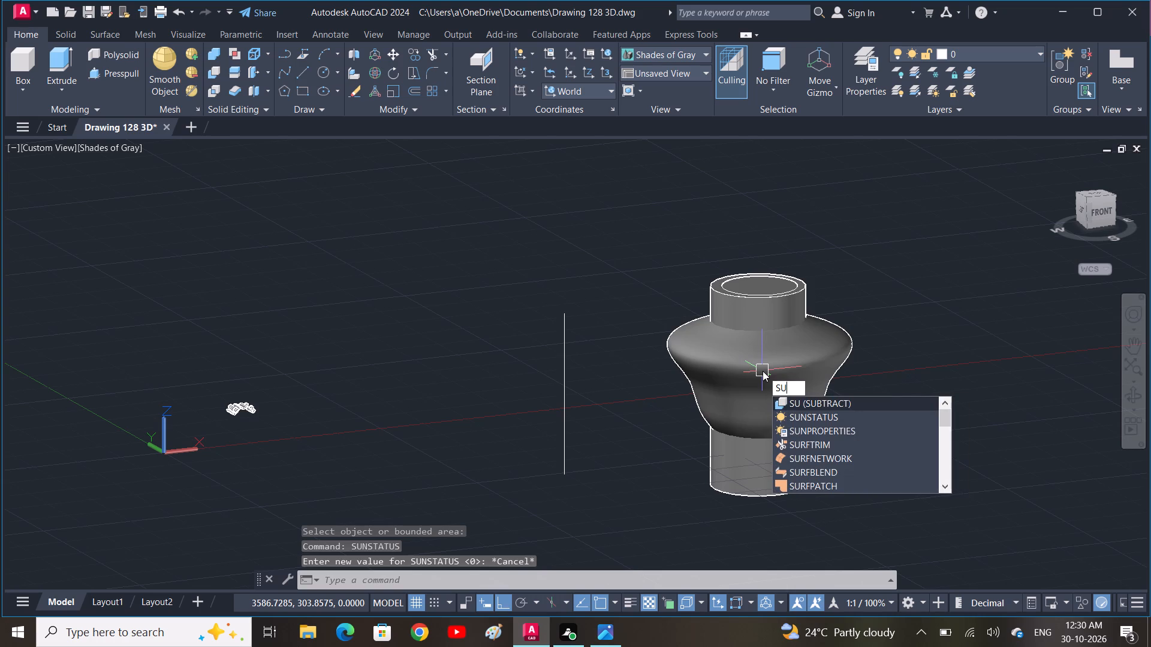
left_click(791, 404)
left_click(764, 377)
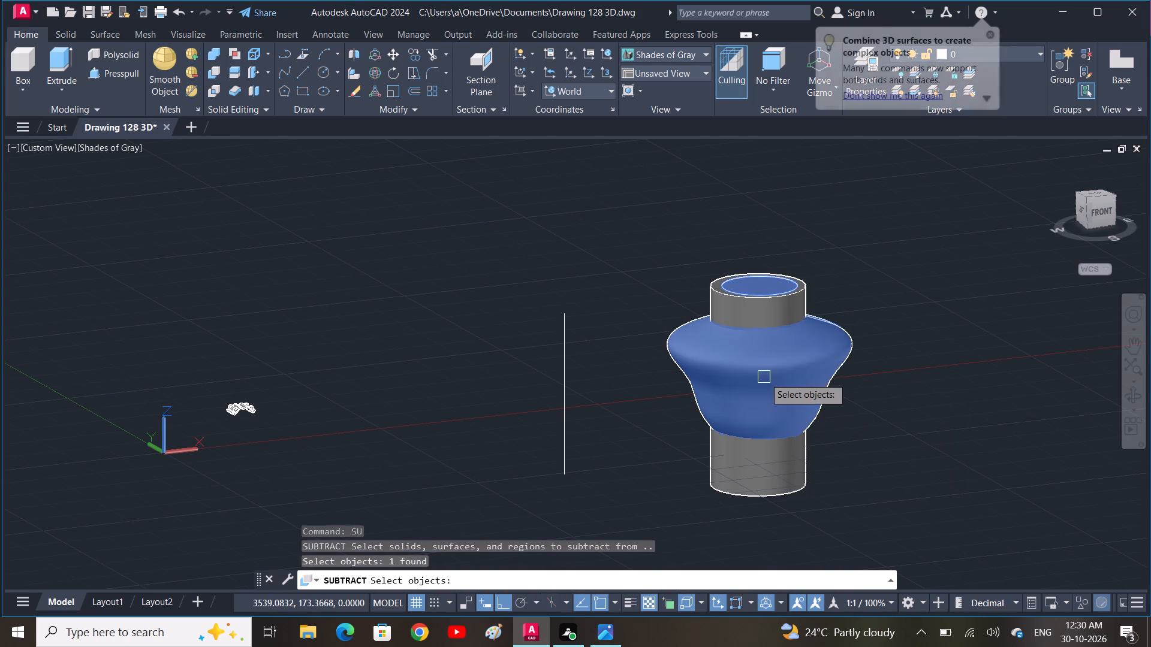
key("space")
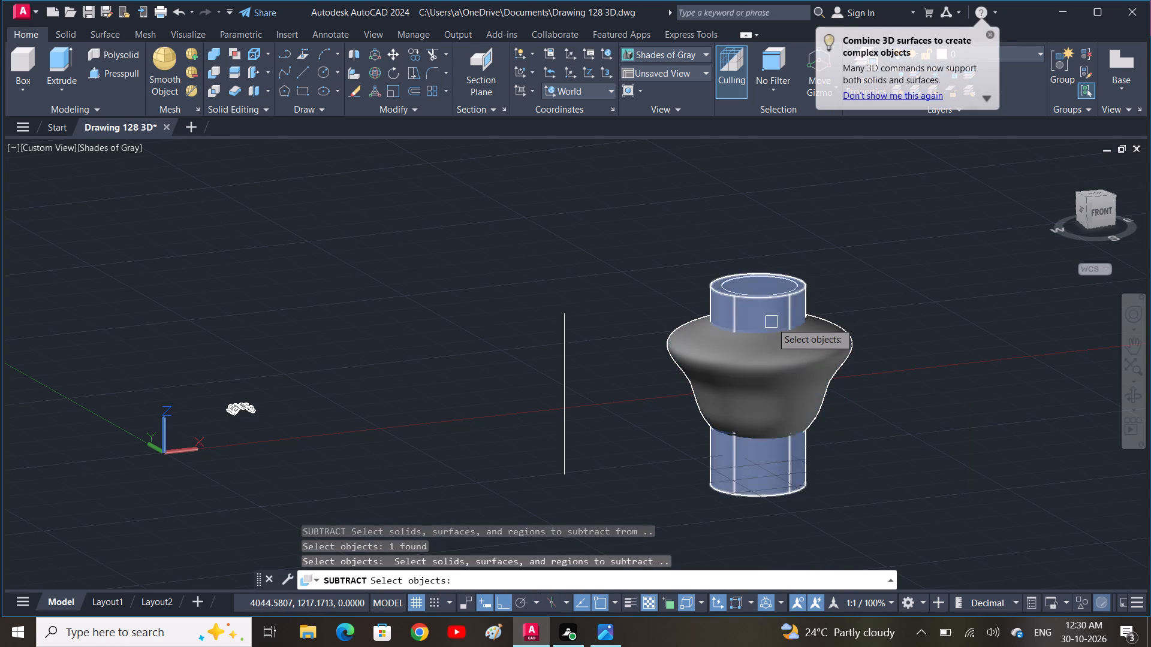
left_click(772, 322)
key("space")
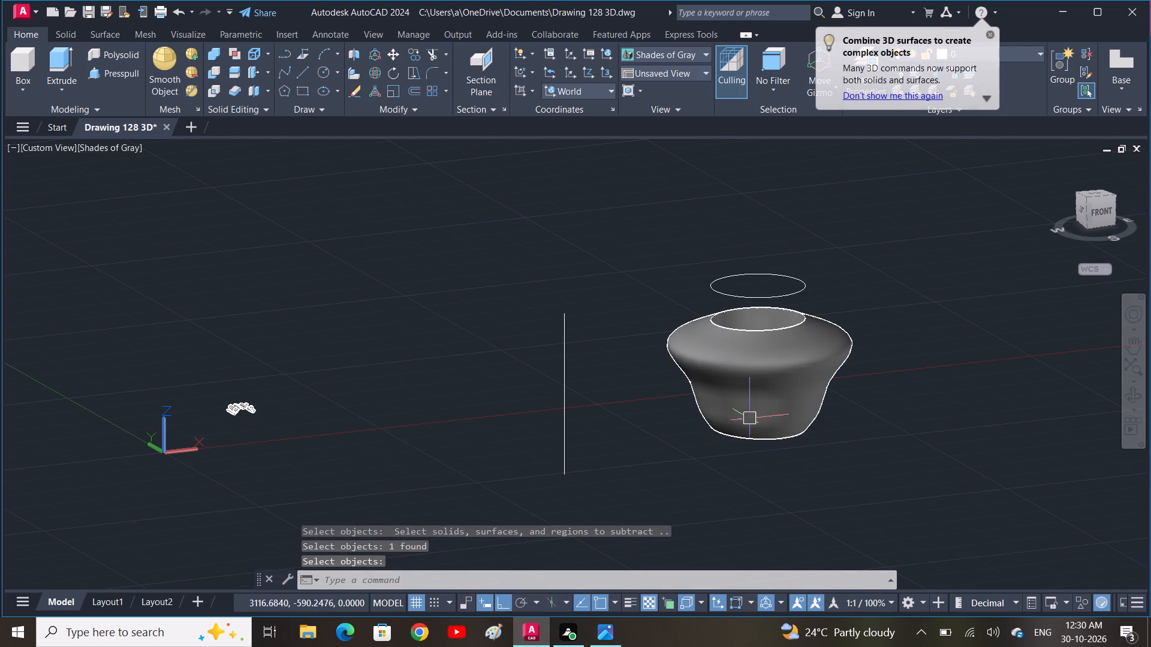
Presspull the circle floating above the vase downward about 221 units to the top opening, forming a neck cylinder.
middle_click_drag(749, 412, 767, 392, "shift")
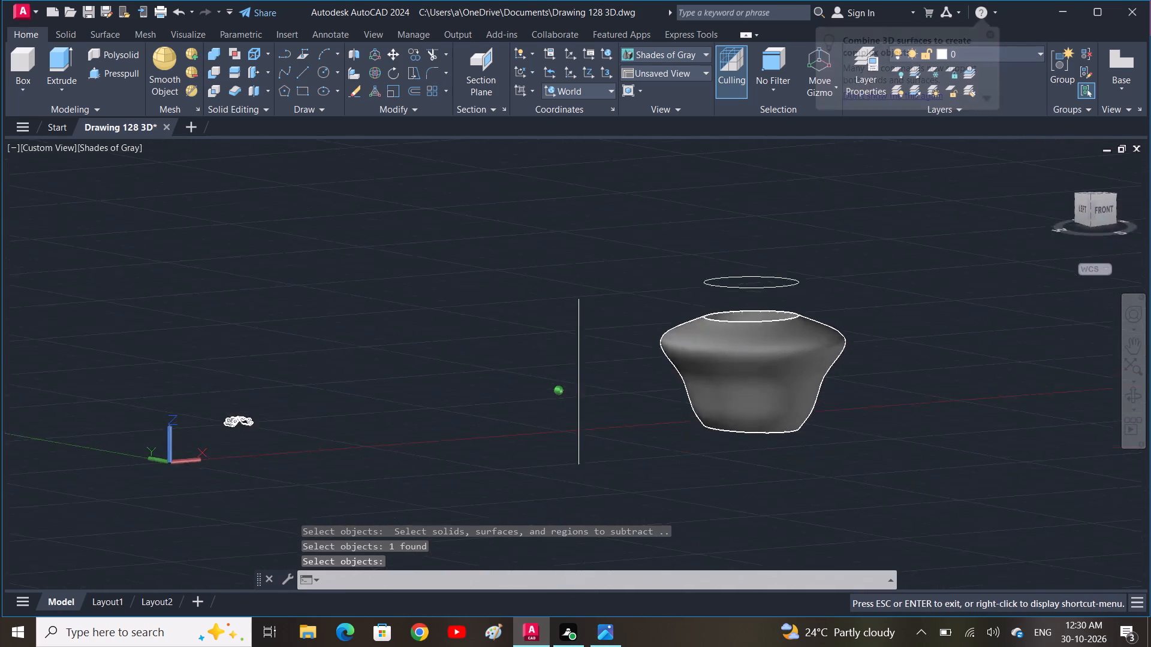
middle_click_drag(767, 392, 593, 368, "shift")
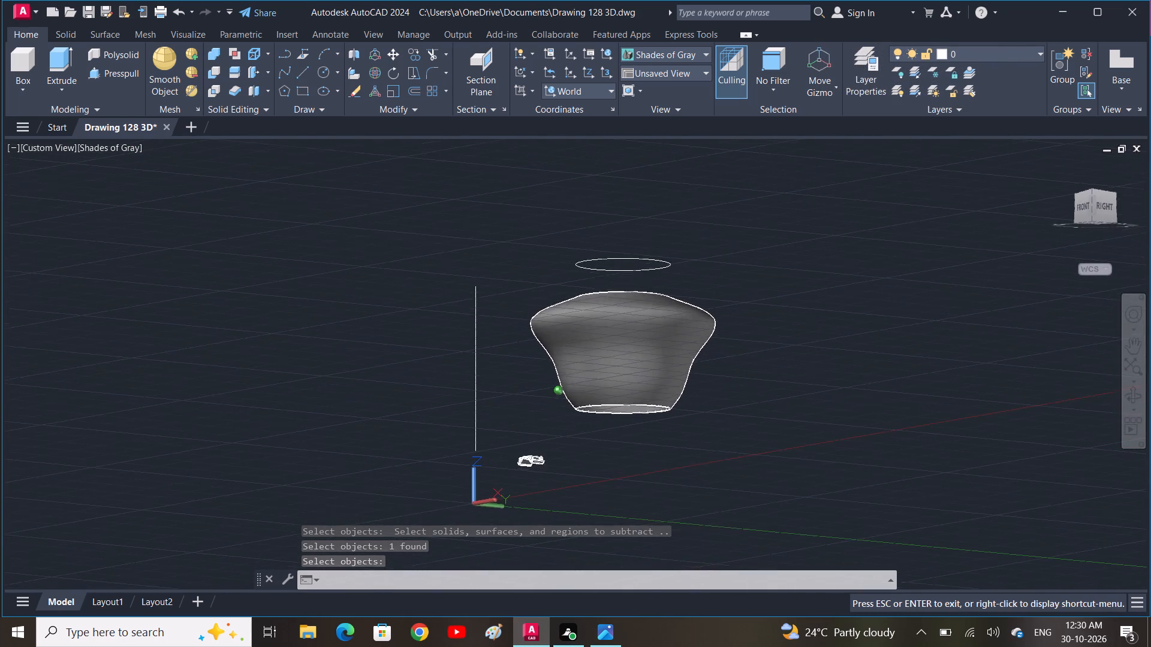
middle_click_drag(593, 368, 631, 409, "shift")
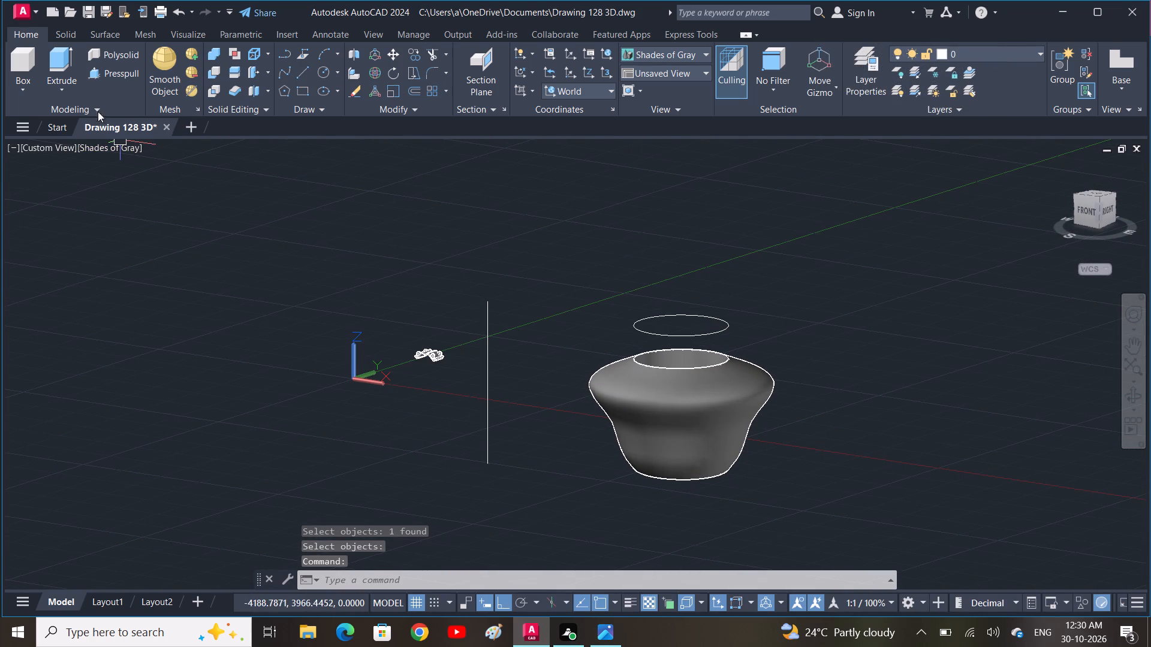
left_click(130, 75)
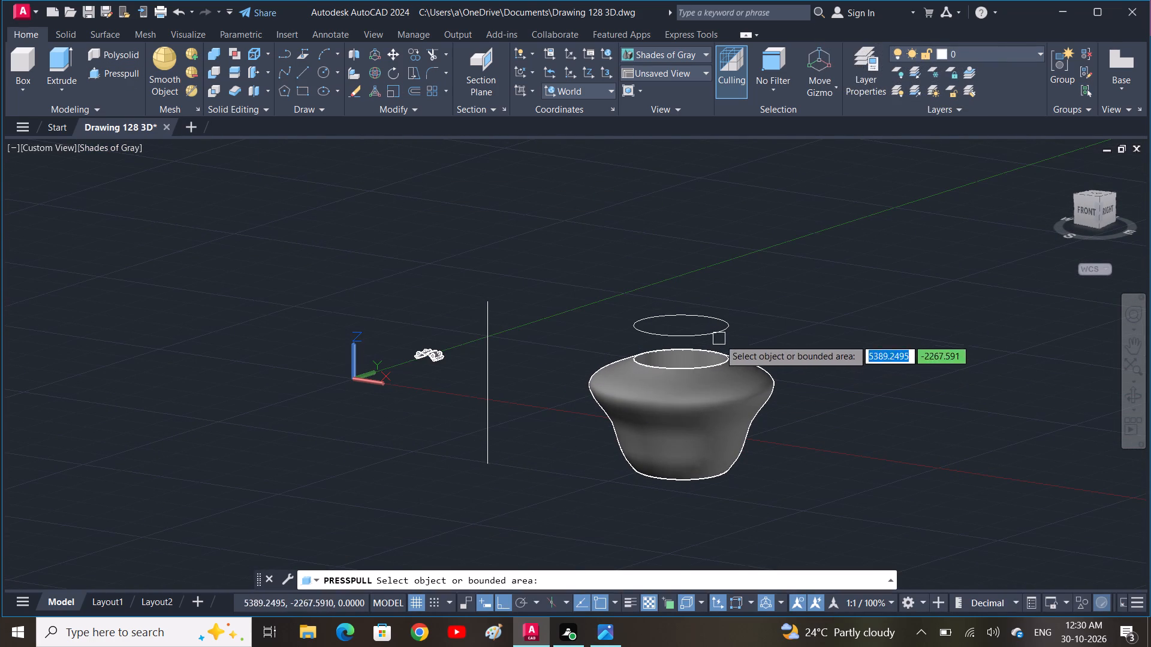
left_click(724, 332)
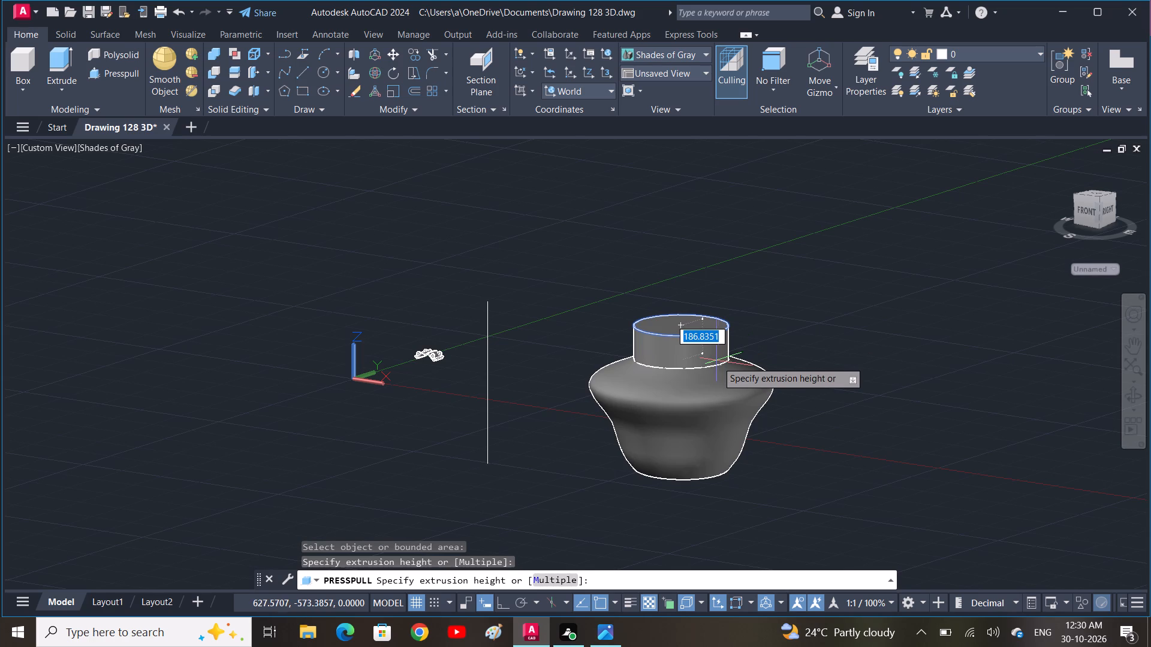
scroll(717, 364, "up", 2)
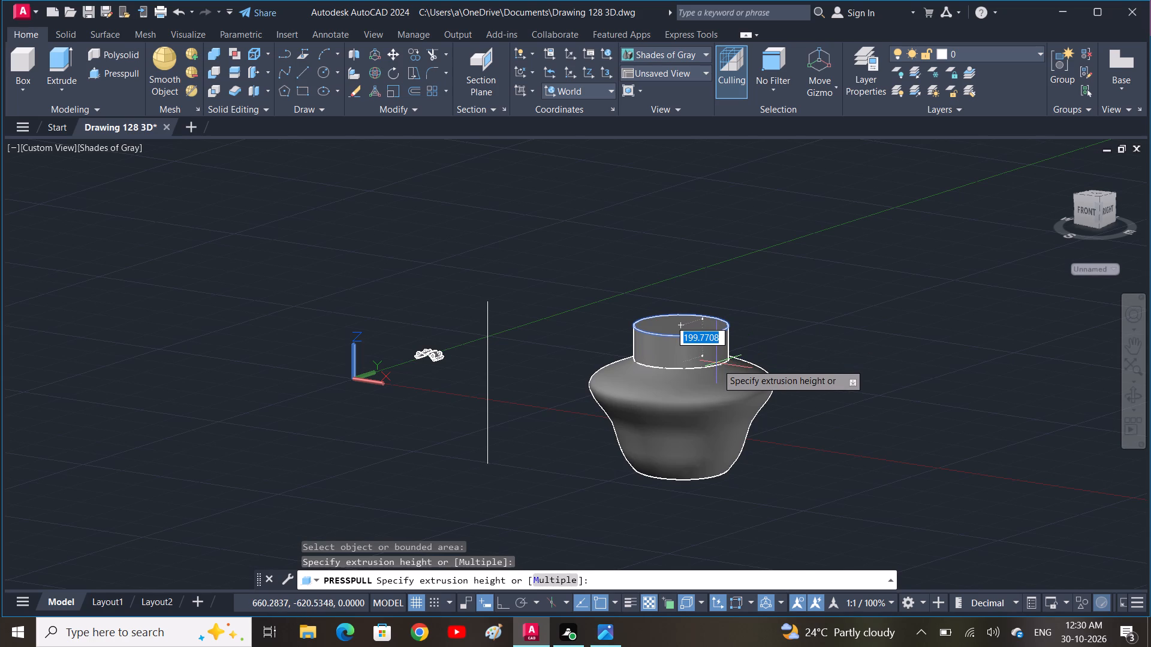
scroll(717, 364, "up", 2)
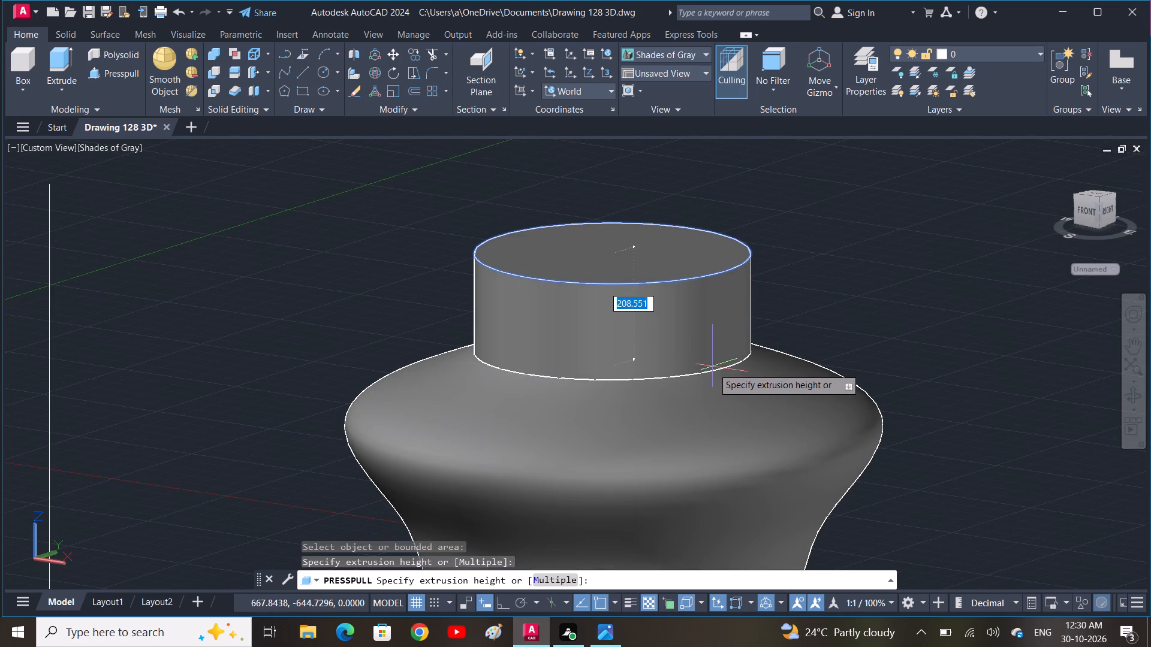
left_click(713, 373)
key("Escape")
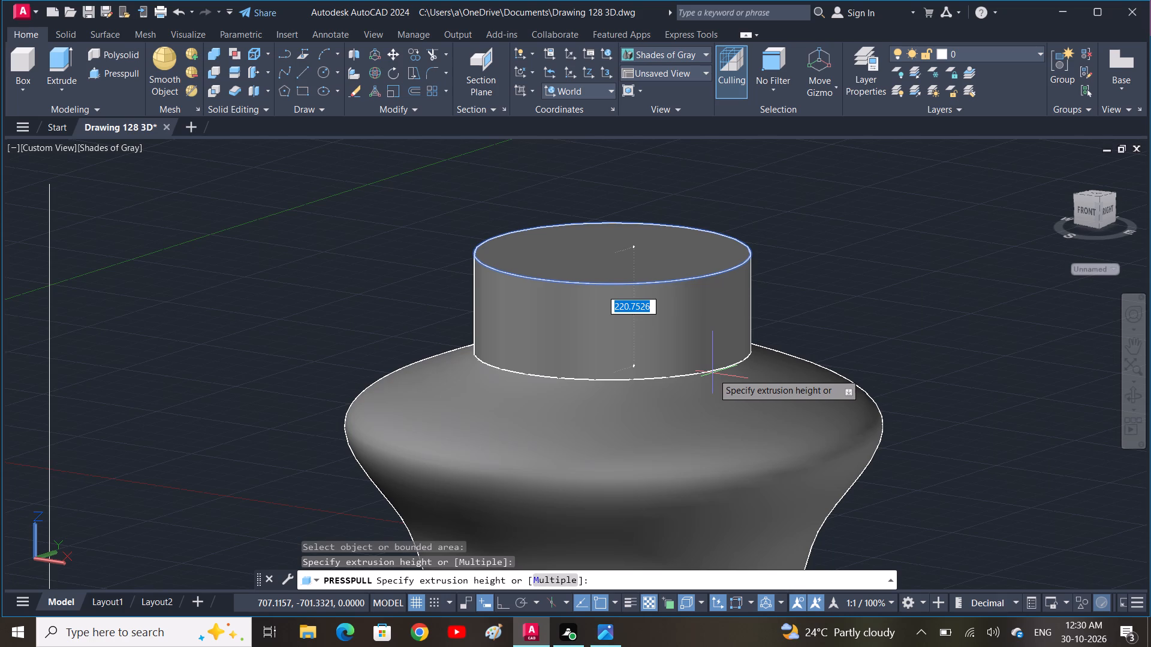
scroll(716, 382, "down", 1)
key("Escape")
scroll(712, 403, "down", 1)
key("Escape")
double_click(833, 316)
key("Escape")
key("Escape")
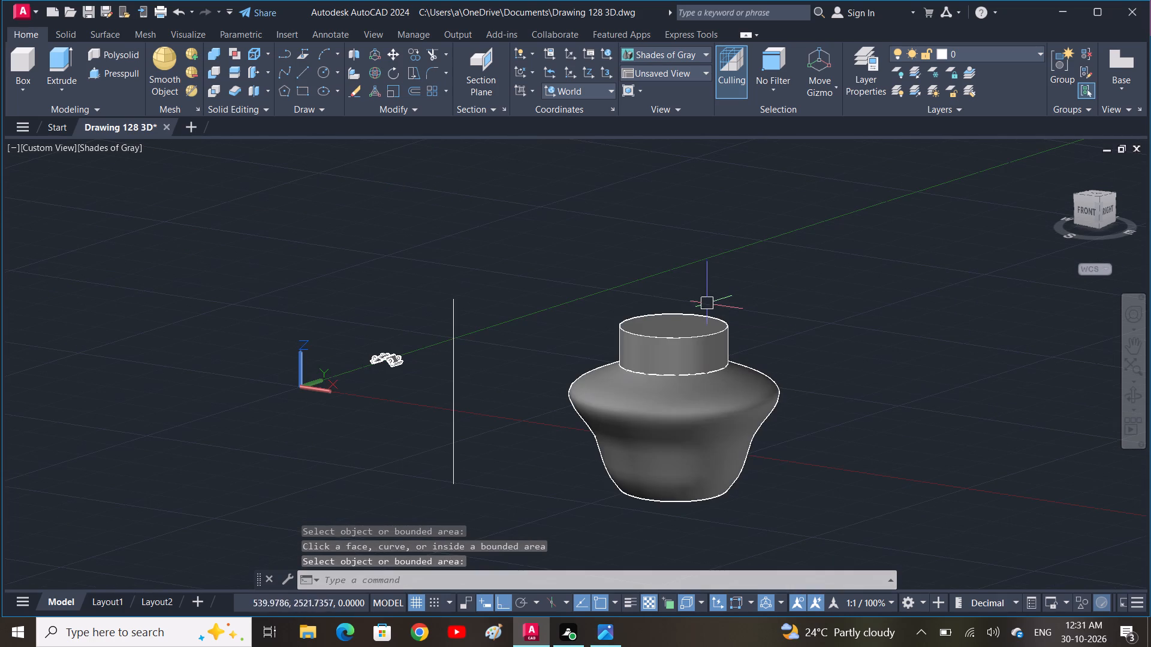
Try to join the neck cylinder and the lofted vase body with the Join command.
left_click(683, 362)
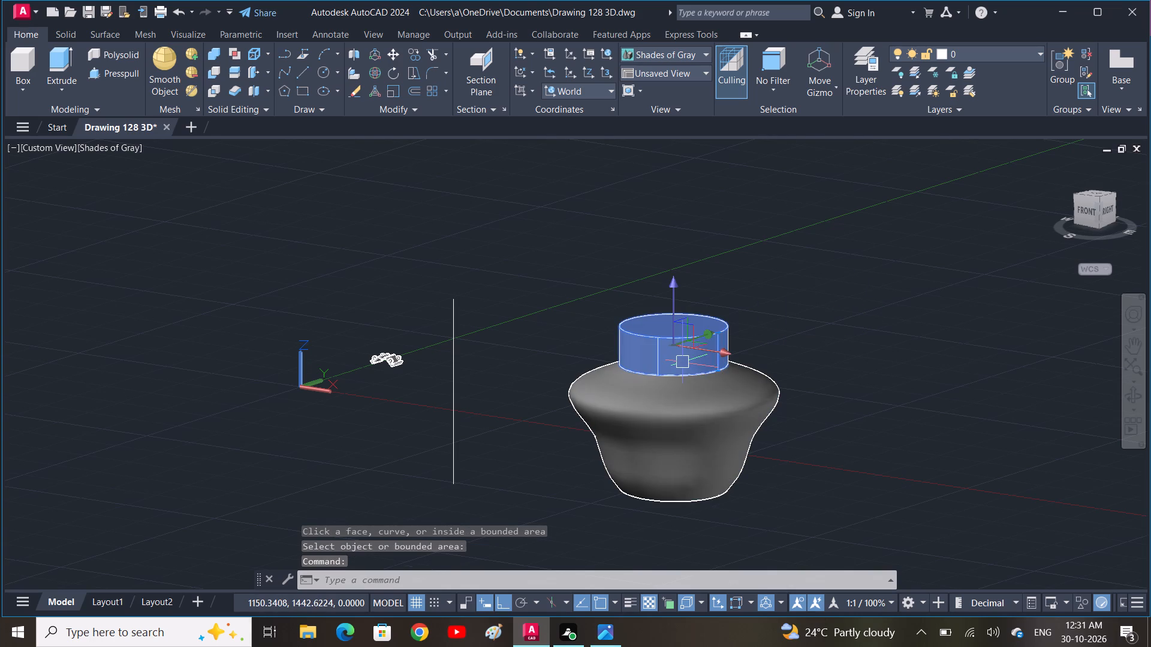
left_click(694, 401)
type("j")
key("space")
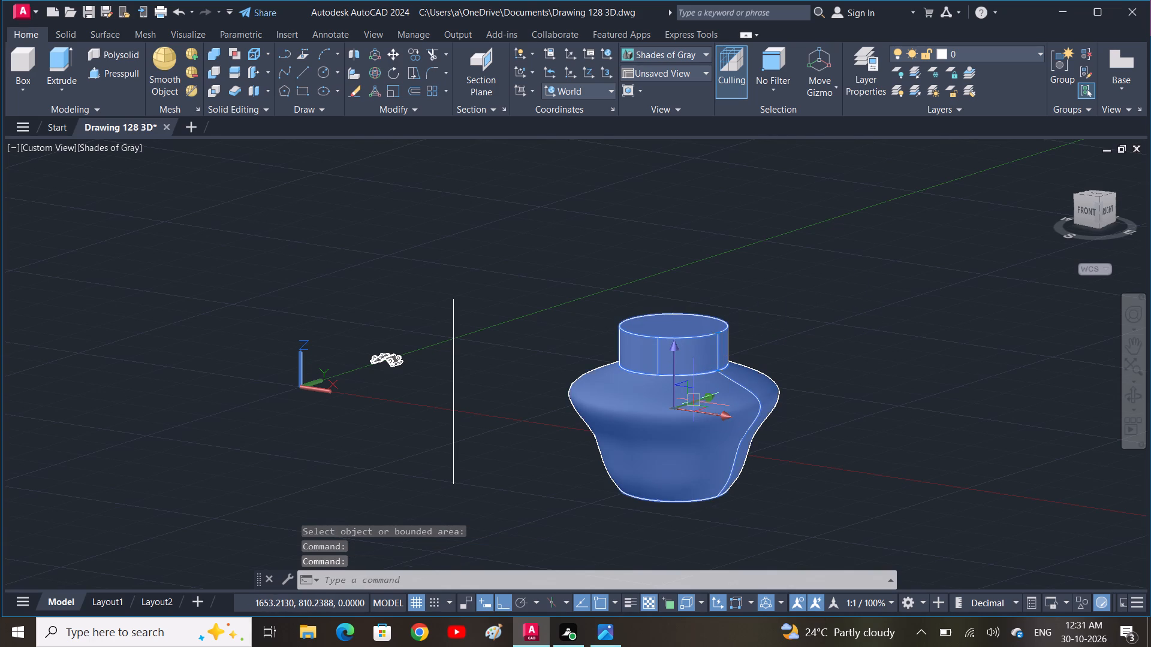
Union the neck cylinder with the lofted vase body into a single solid.
left_click(694, 401)
left_click(693, 363)
type("un")
left_click(740, 422)
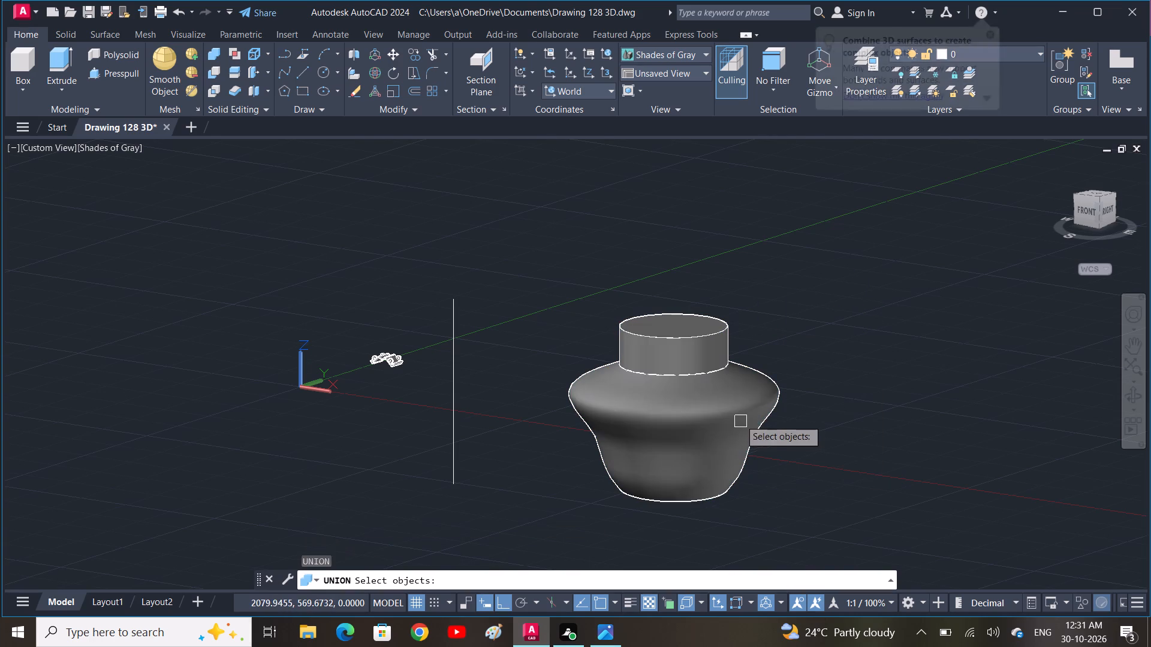
left_click(735, 412)
left_click(701, 367)
key("space")
key("space")
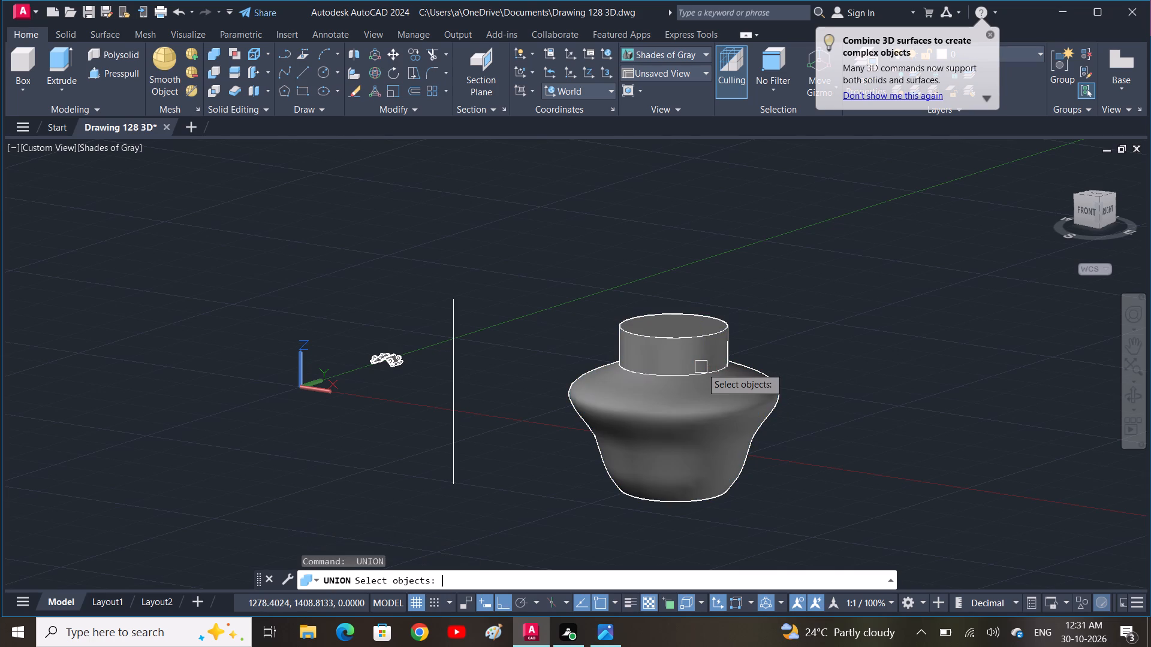
left_click(701, 349)
key("Escape")
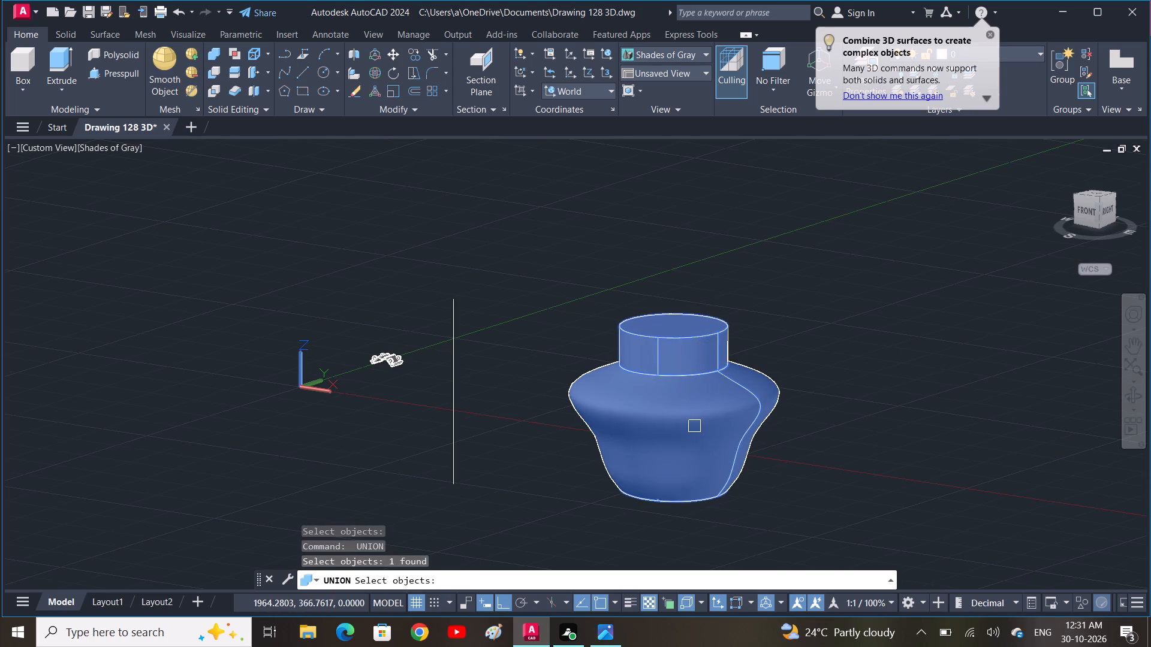
middle_click_drag(668, 461, 665, 434)
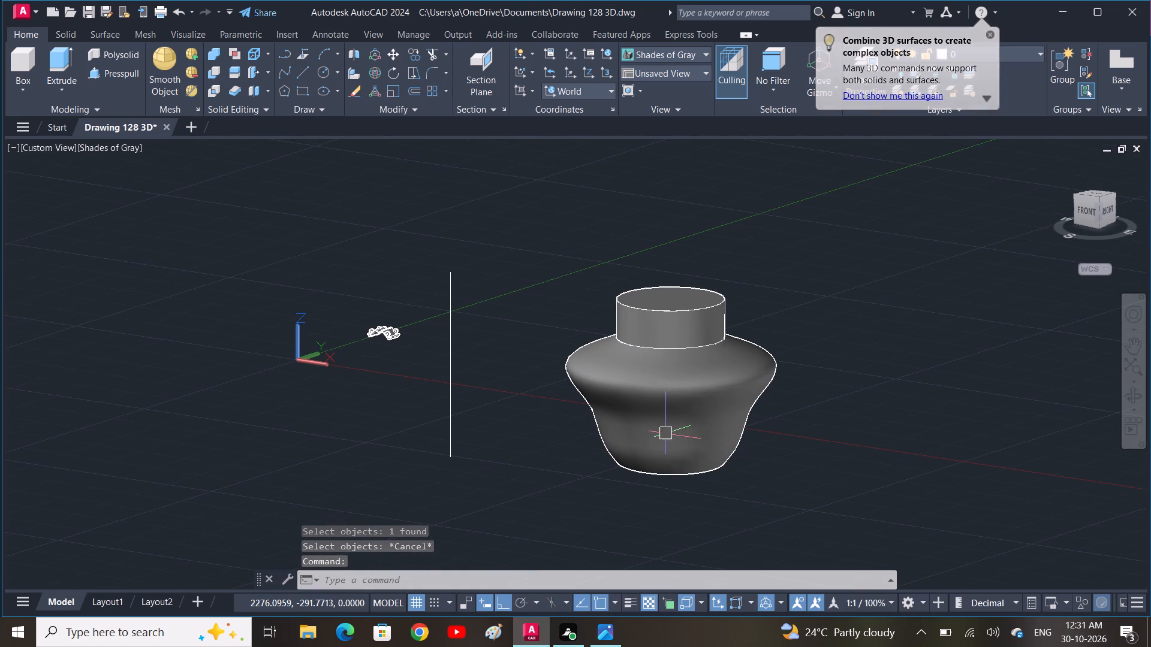